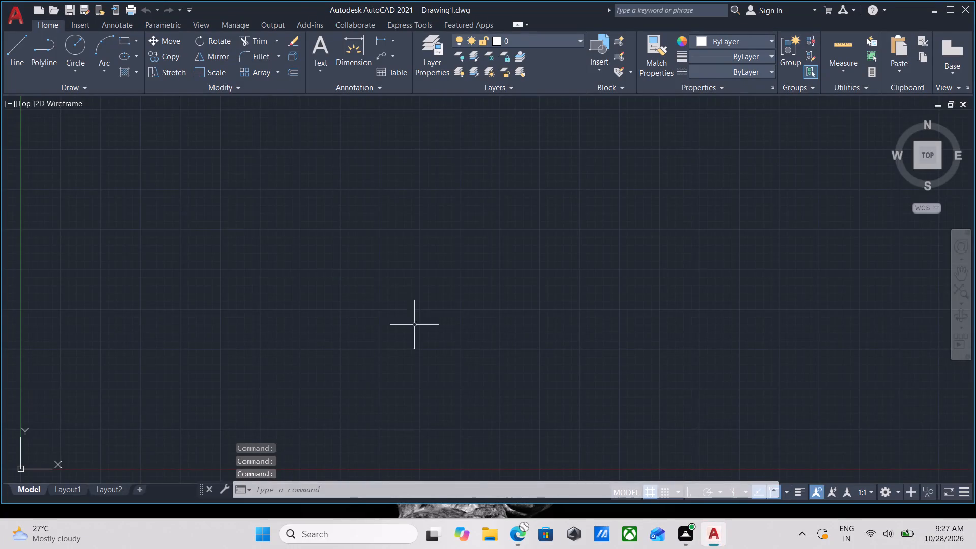
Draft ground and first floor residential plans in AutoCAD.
Set the drawing units to Engineering length type with 0'-0" precision.
scroll(550, 272, "down", 1)
middle_click_drag(571, 392, 599, 437)
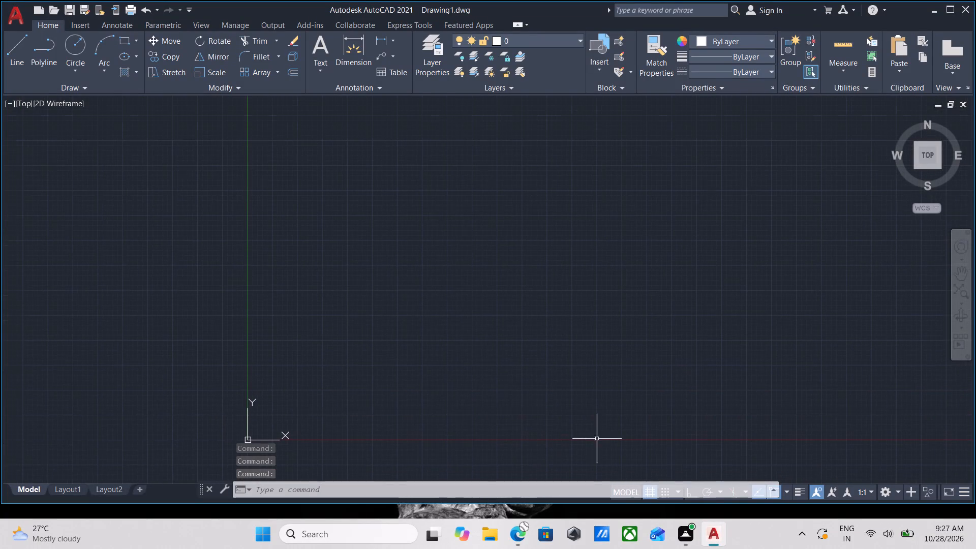
middle_click_drag(399, 290, 178, 317)
middle_click_drag(354, 321, 363, 431)
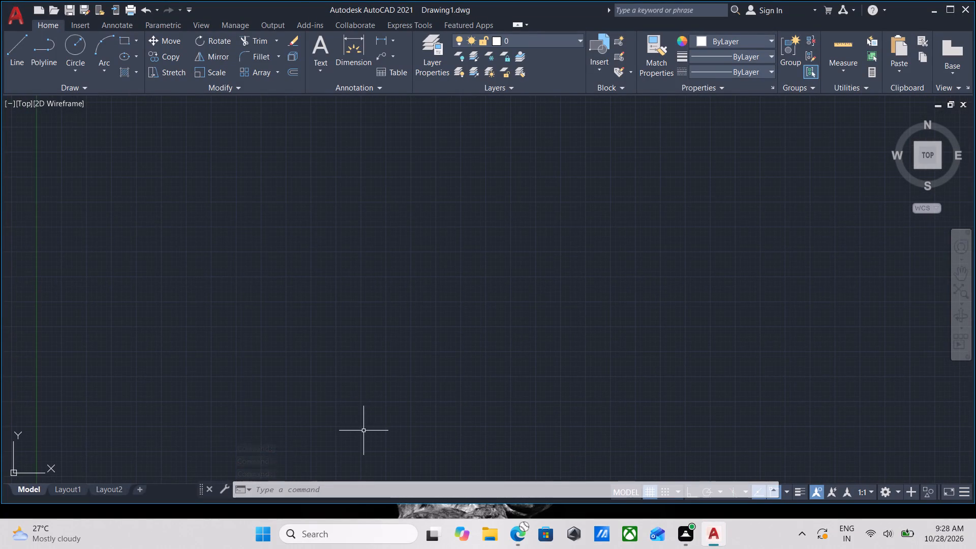
type("un")
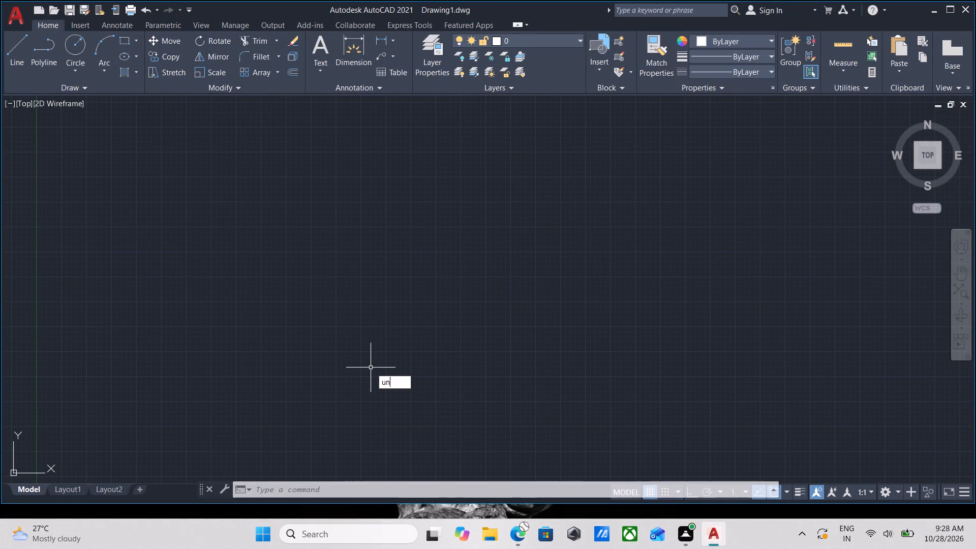
key("Return")
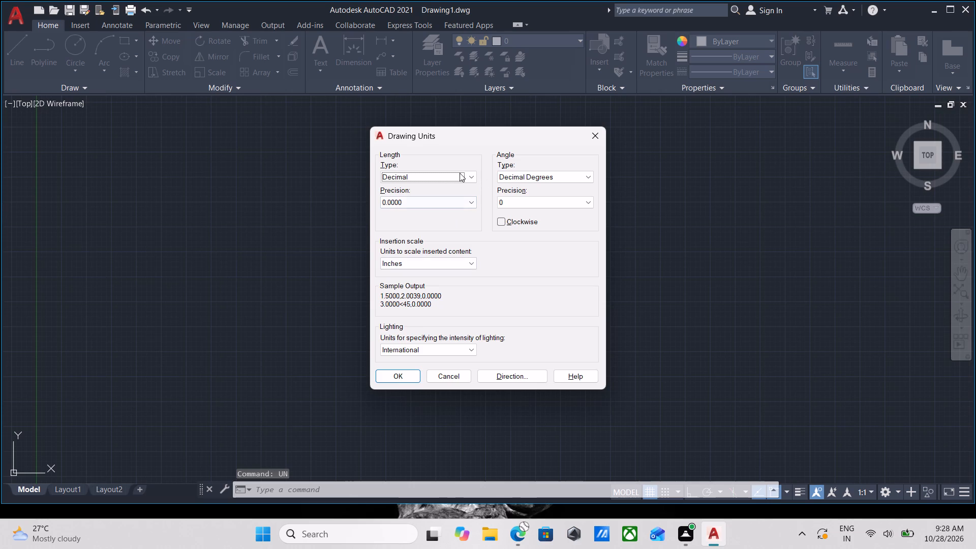
left_click(465, 181)
left_click(450, 201)
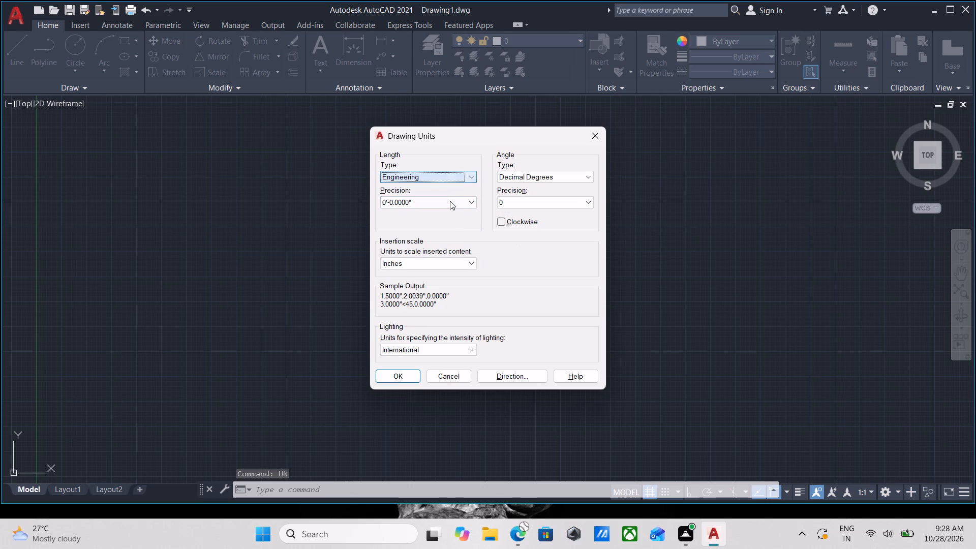
left_click(451, 199)
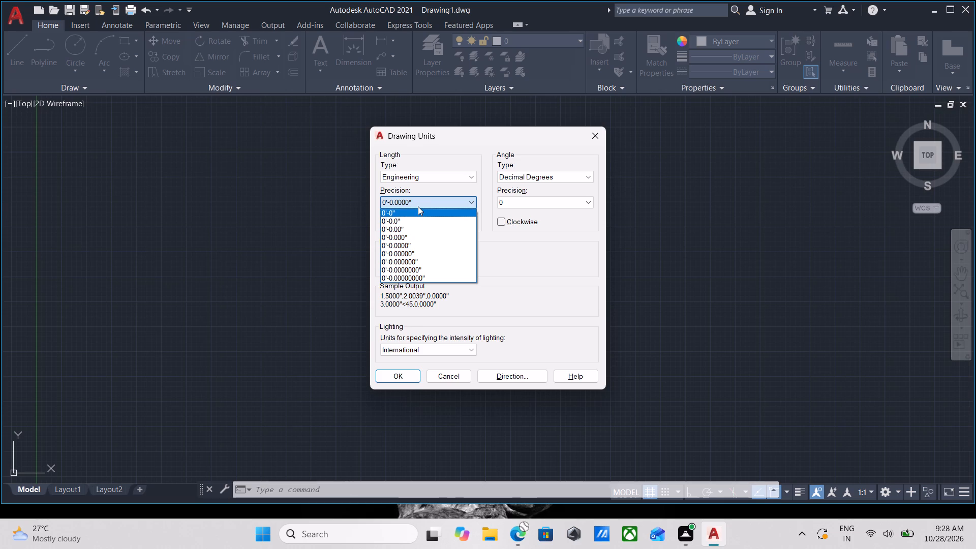
left_click(418, 206)
left_click(451, 201)
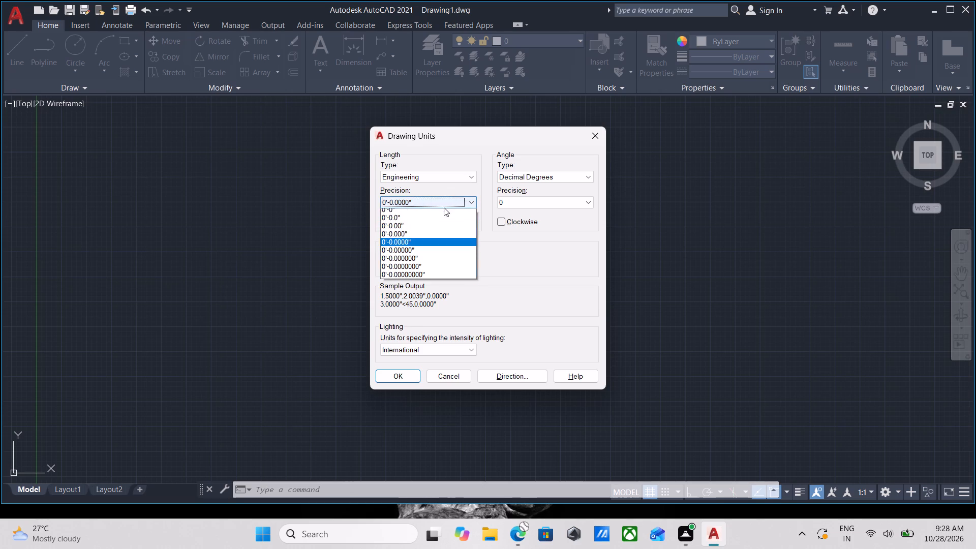
left_click(399, 213)
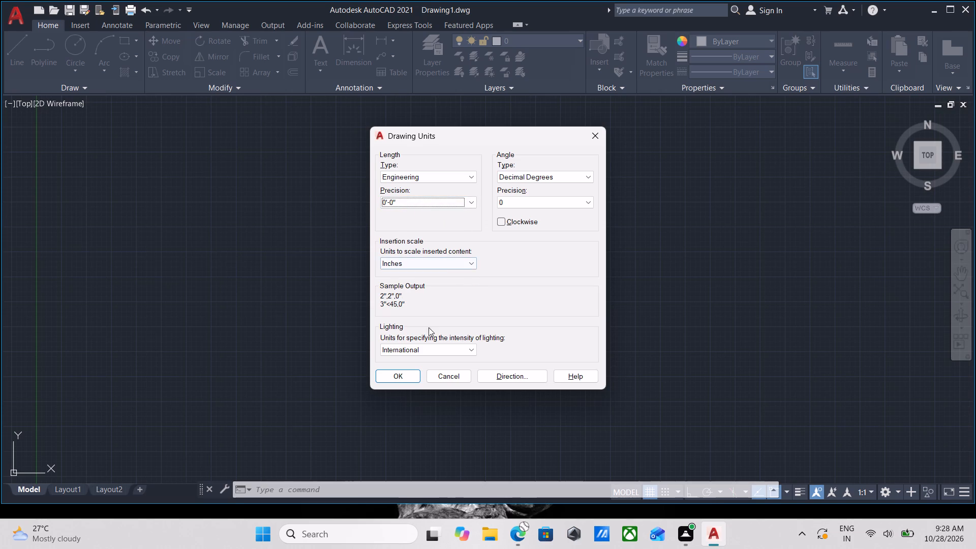
left_click(384, 378)
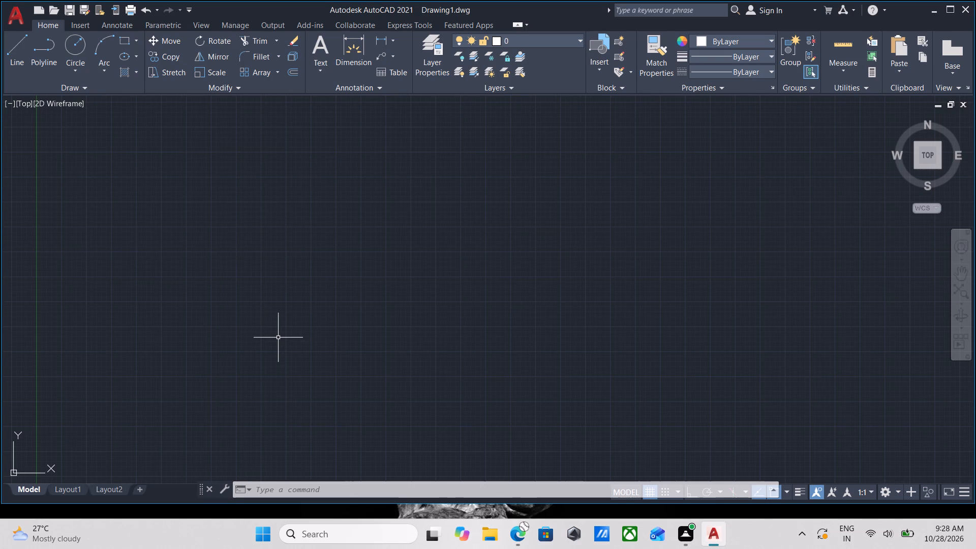
Draw one vertical and one horizontal construction line through a common point, with Ortho on.
scroll(271, 305, "down", 1)
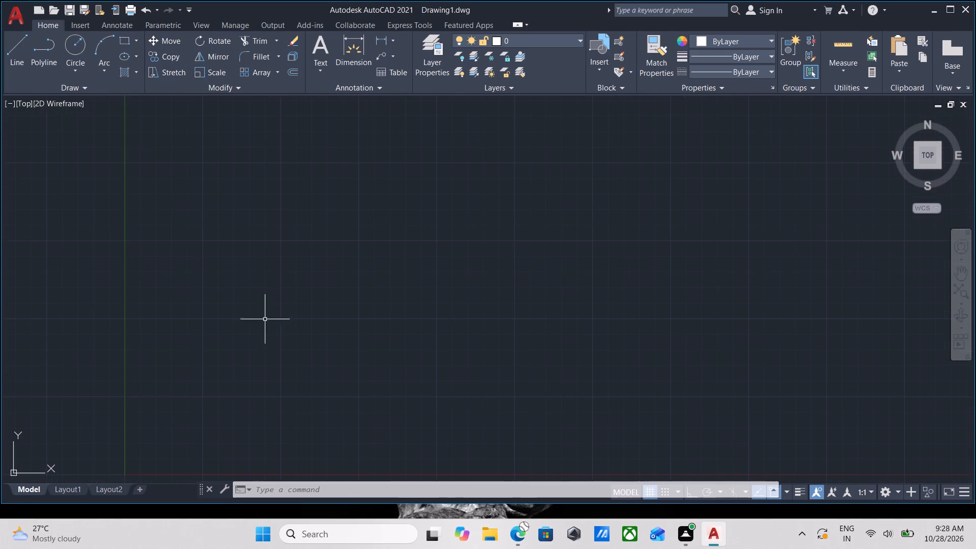
middle_click_drag(298, 313, 283, 399)
key("x")
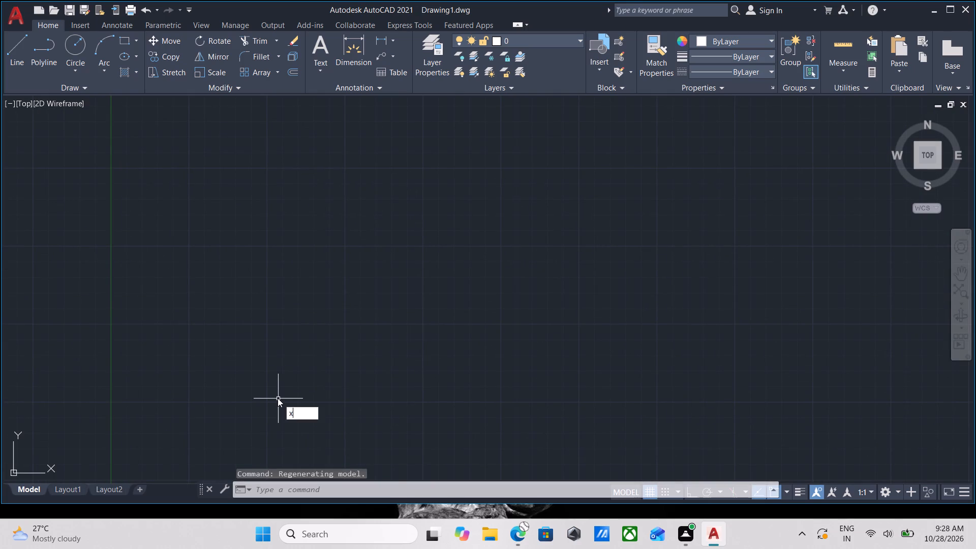
key("l")
key("Return")
left_click(457, 252)
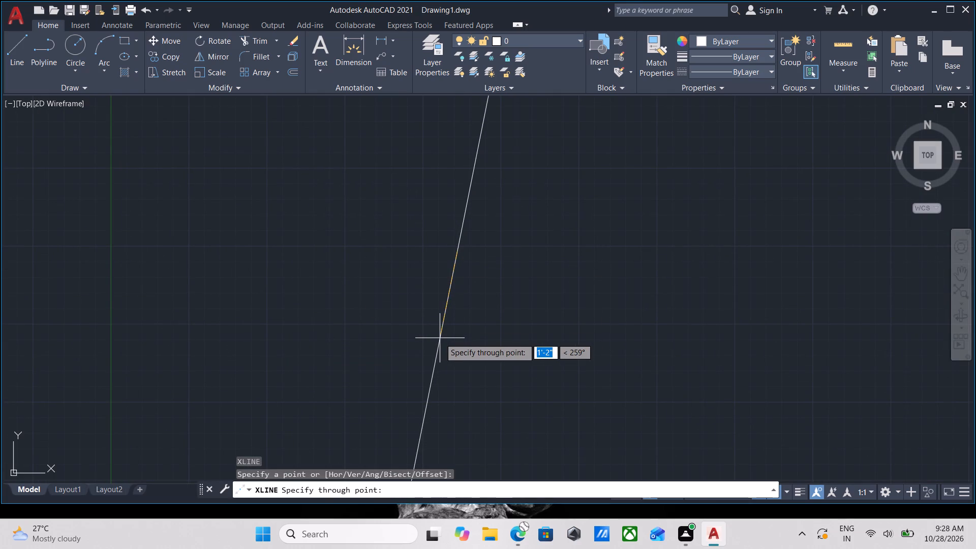
key("F8")
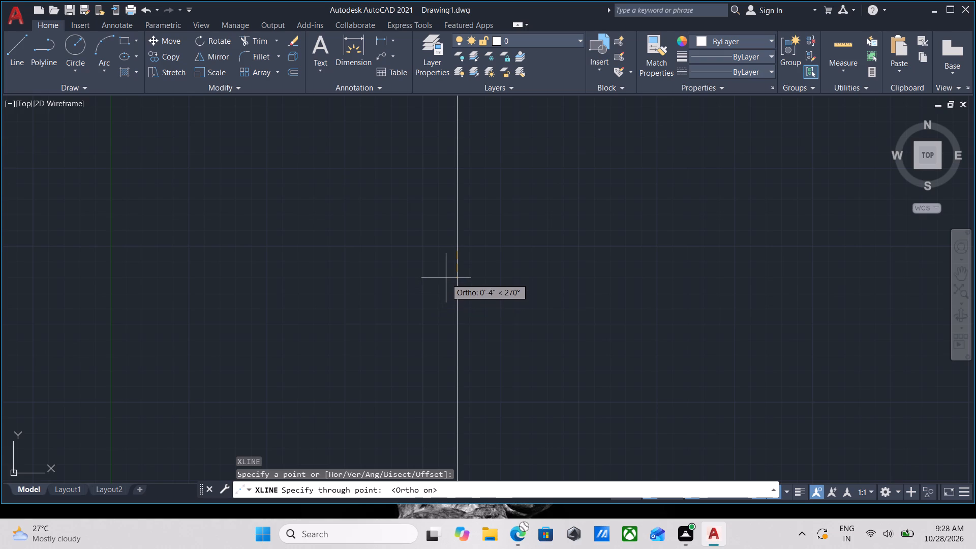
left_click(495, 310)
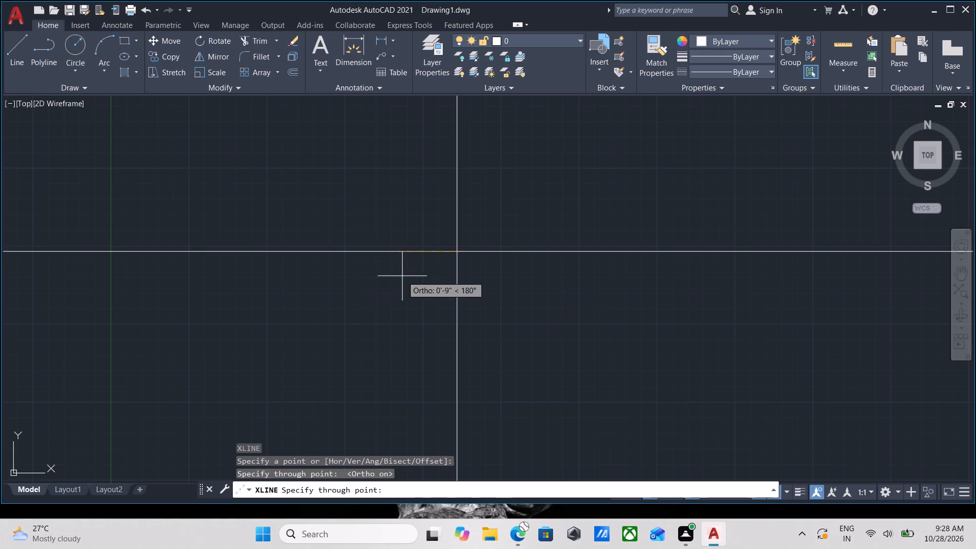
left_click(384, 264)
key("Escape")
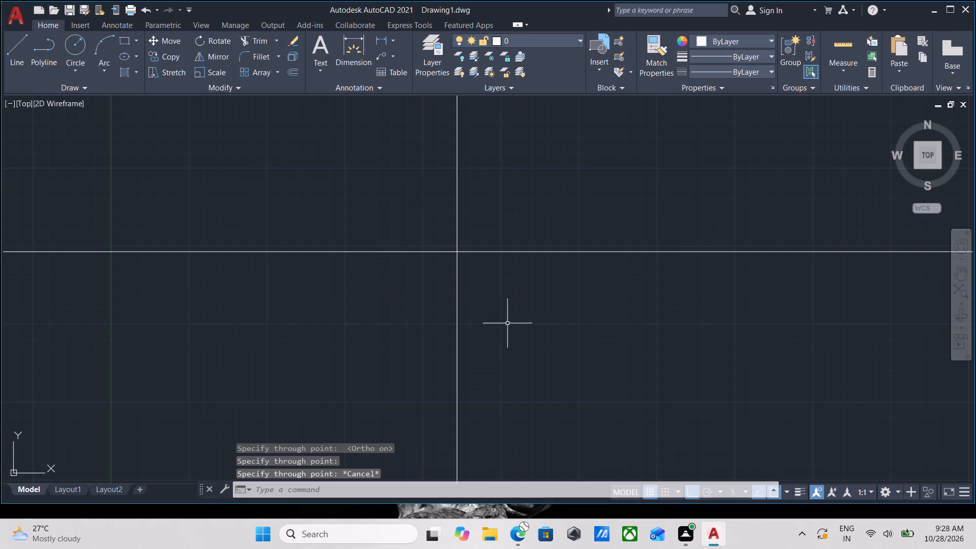
Offset the vertical construction line 9" toward the positive X side.
left_click(502, 375)
left_click(426, 330)
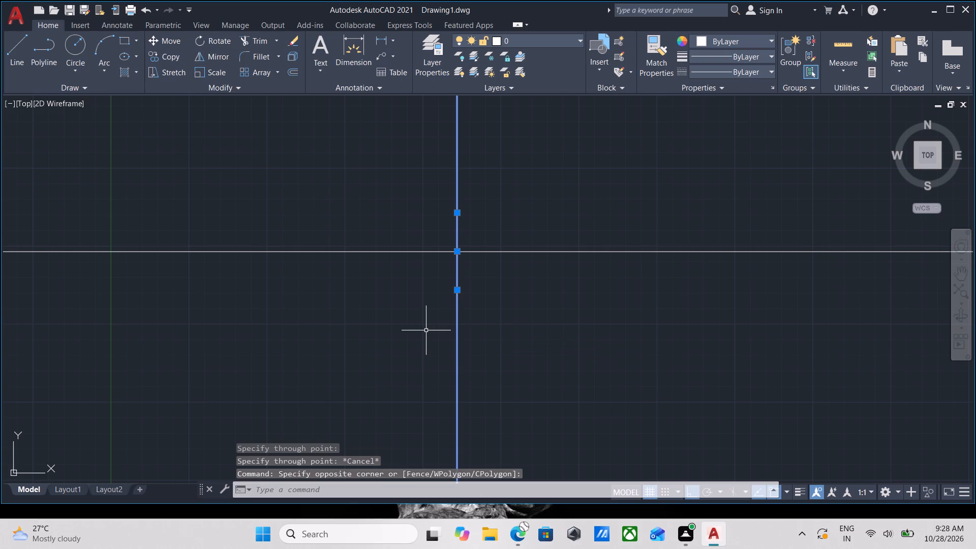
key("o")
key("Return")
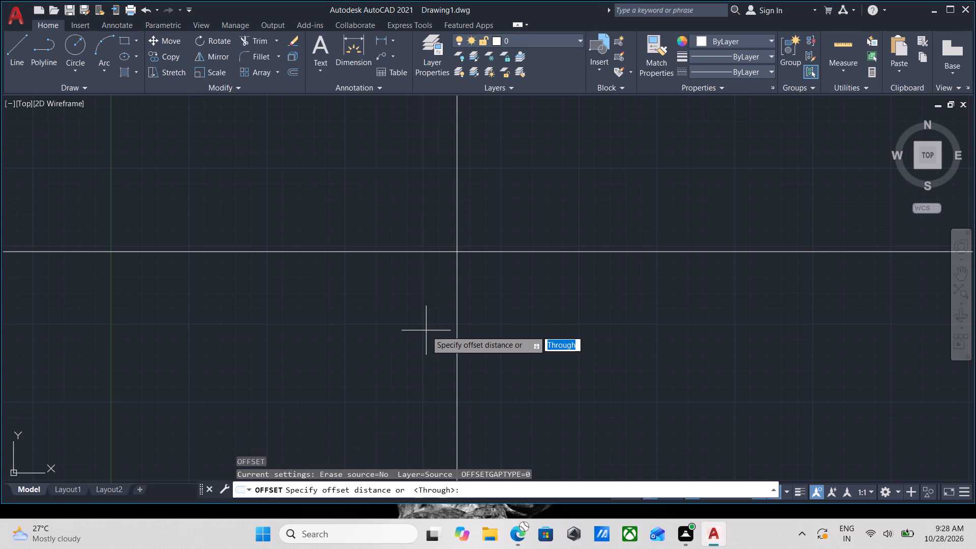
left_click(461, 329)
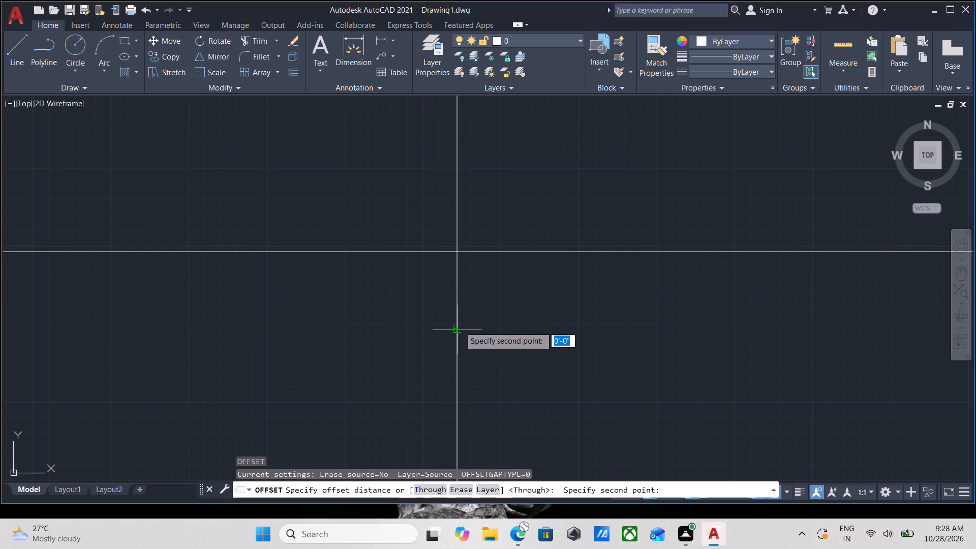
left_click(463, 319)
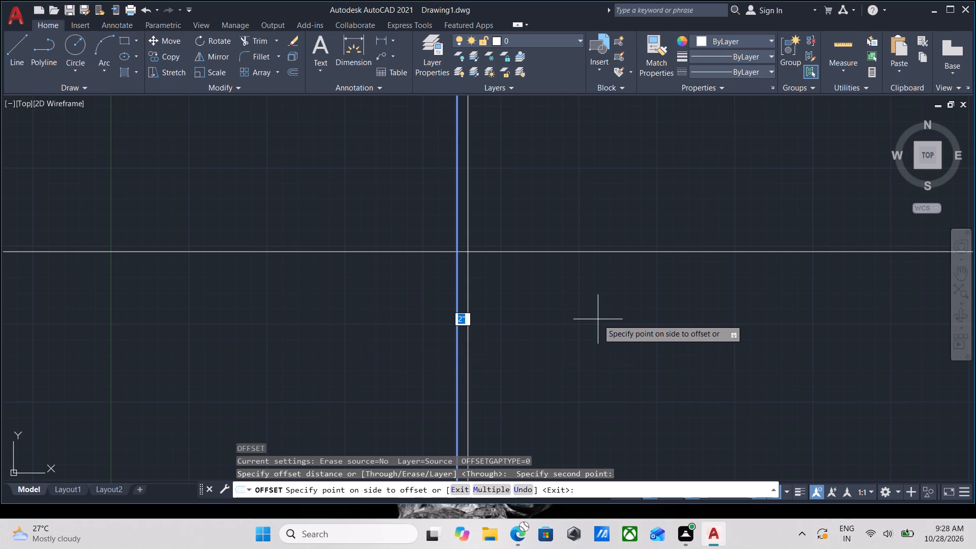
key("9")
key("shift+quotedbl")
key("Return")
Offset the horizontal construction line 9" downward.
scroll(483, 323, "down", 3)
middle_click_drag(350, 331, 260, 346)
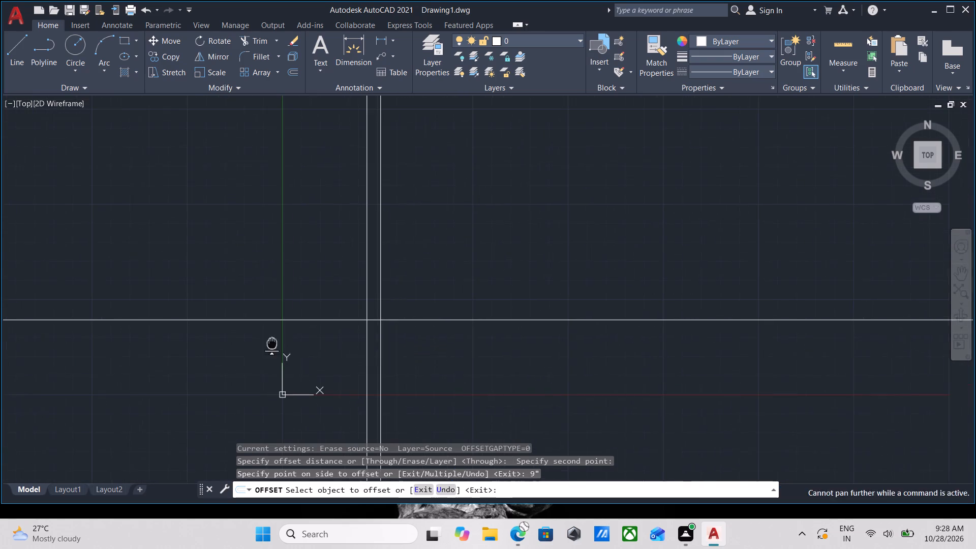
middle_click_drag(260, 346, 251, 346)
left_click(445, 320)
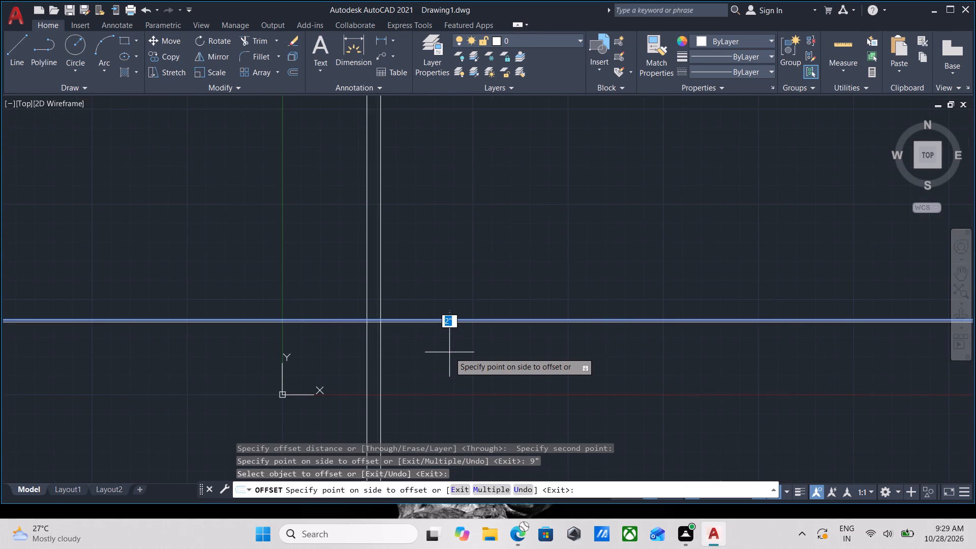
key("9")
key("shift+quotedbl")
key("Return")
key("Escape")
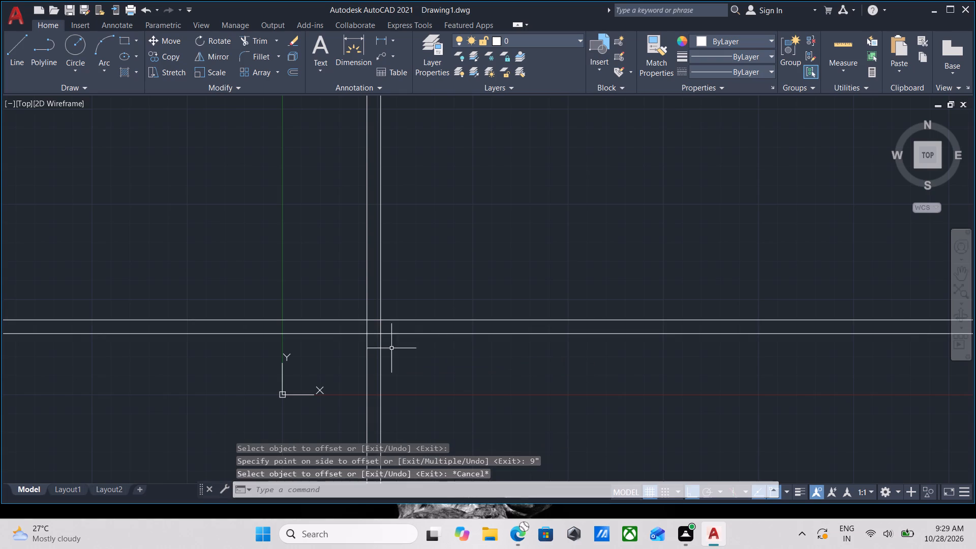
Move all four construction lines straight up by about 10 feet, using the upper-left line intersection as base point.
left_click(430, 372)
left_click(336, 252)
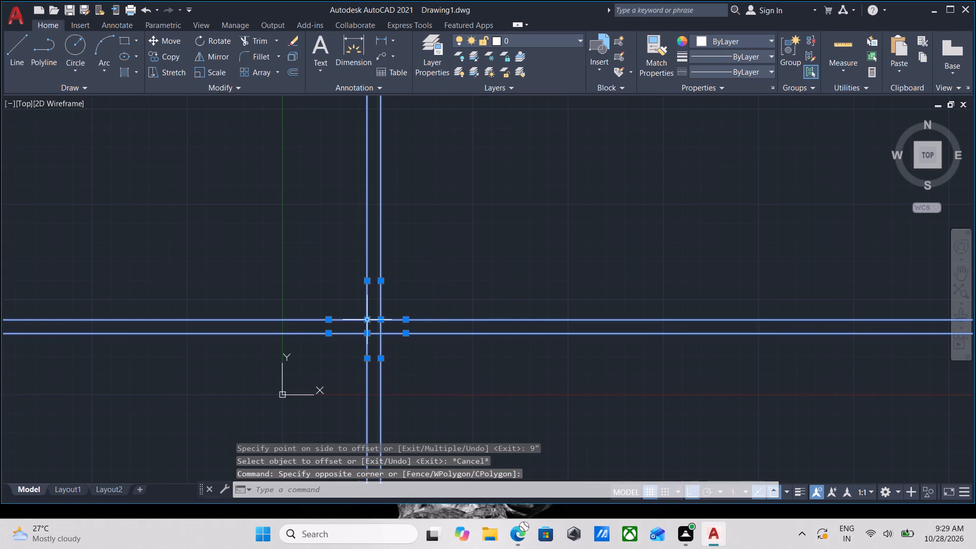
key("m")
key("Return")
scroll(371, 319, "up", 3)
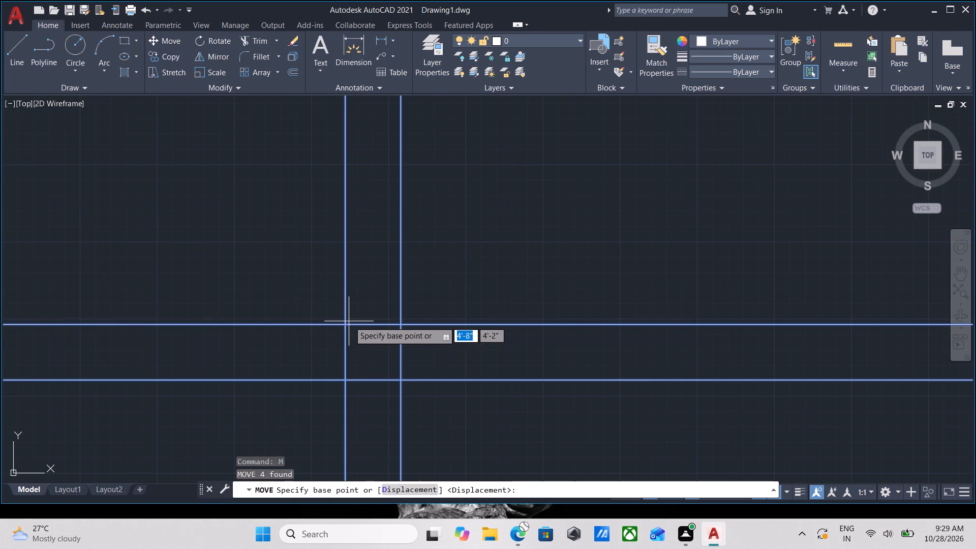
left_click(347, 322)
middle_click_drag(366, 252, 337, 543)
scroll(366, 253, "down", 1)
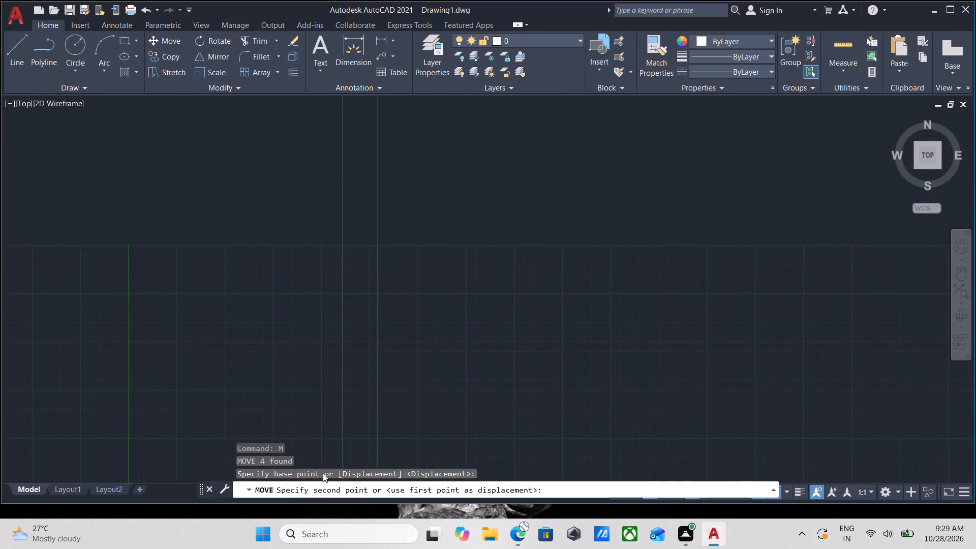
scroll(418, 149, "down", 3)
middle_click_drag(407, 223, 339, 373)
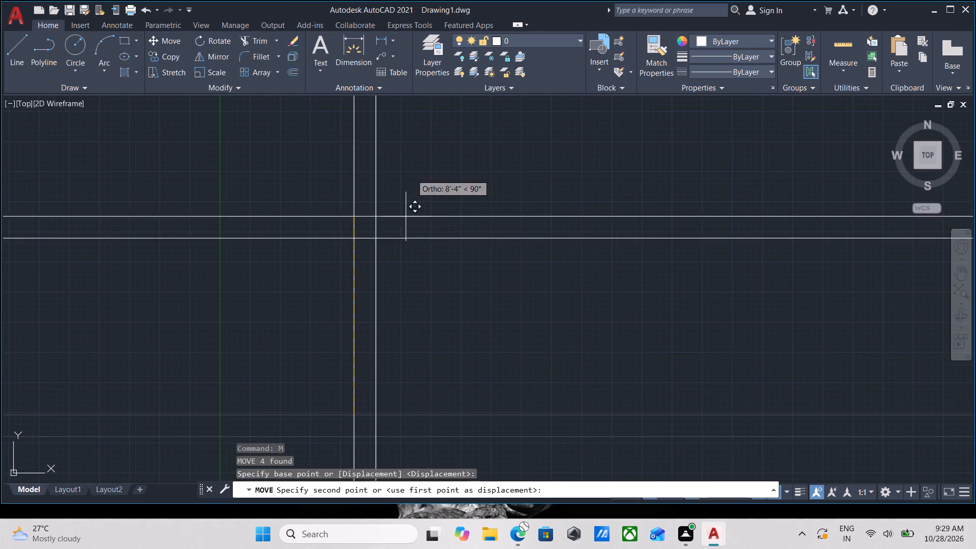
scroll(435, 109, "down", 3)
middle_click_drag(428, 118, 278, 434)
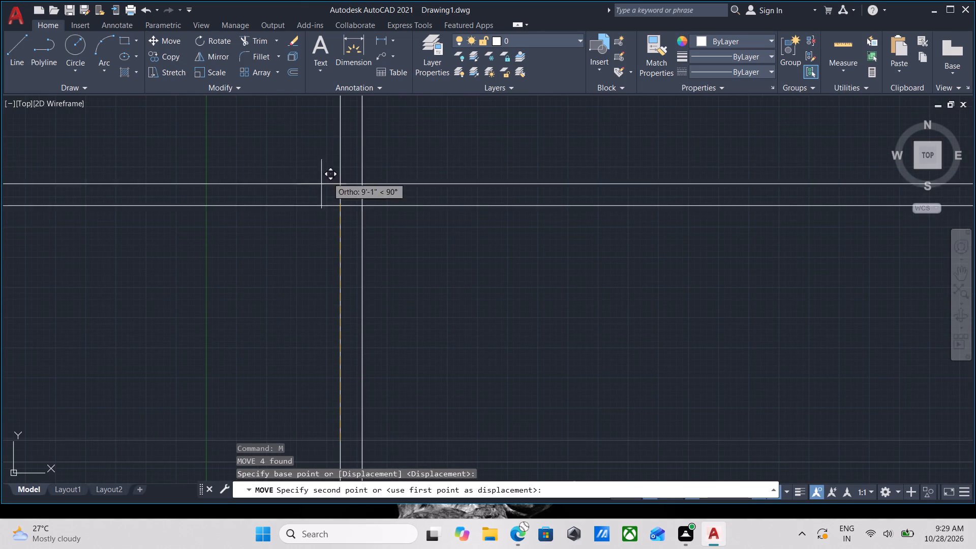
scroll(376, 155, "down", 2)
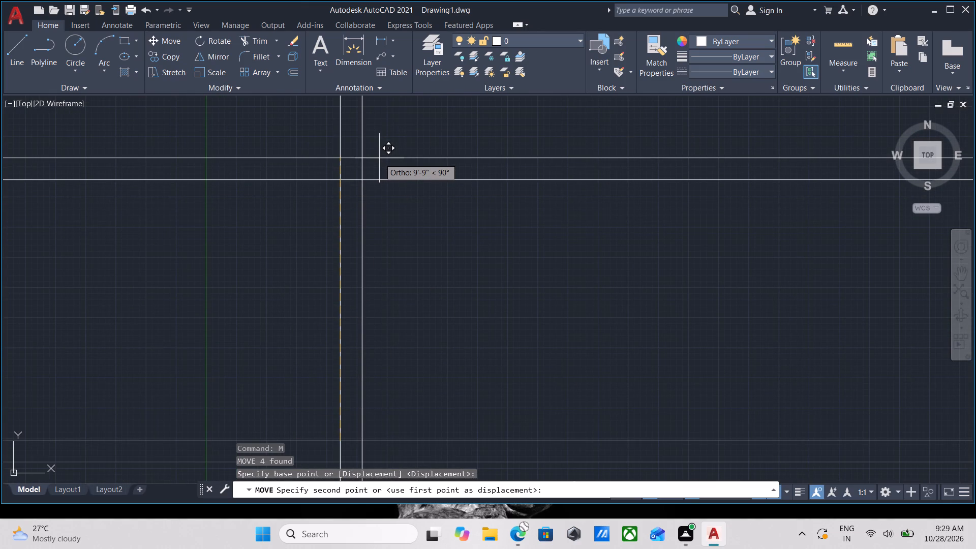
scroll(505, 156, "down", 4)
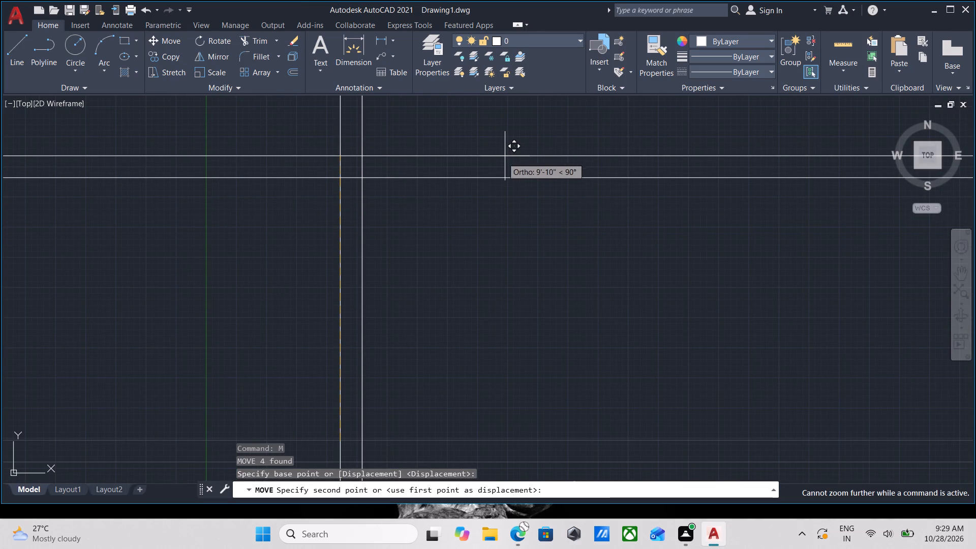
scroll(326, 191, "down", 1)
scroll(369, 165, "down", 4)
left_click(393, 143)
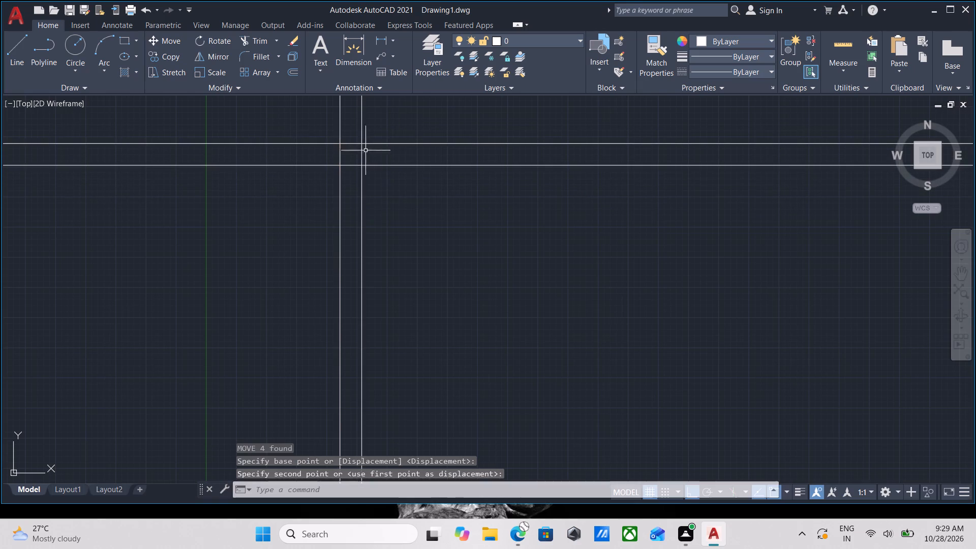
Trim the vertical lines above the top horizontal line and the horizontal lines left of the outer vertical line, forming the upper-left wall corner.
scroll(338, 246, "down", 3)
scroll(341, 255, "up", 4)
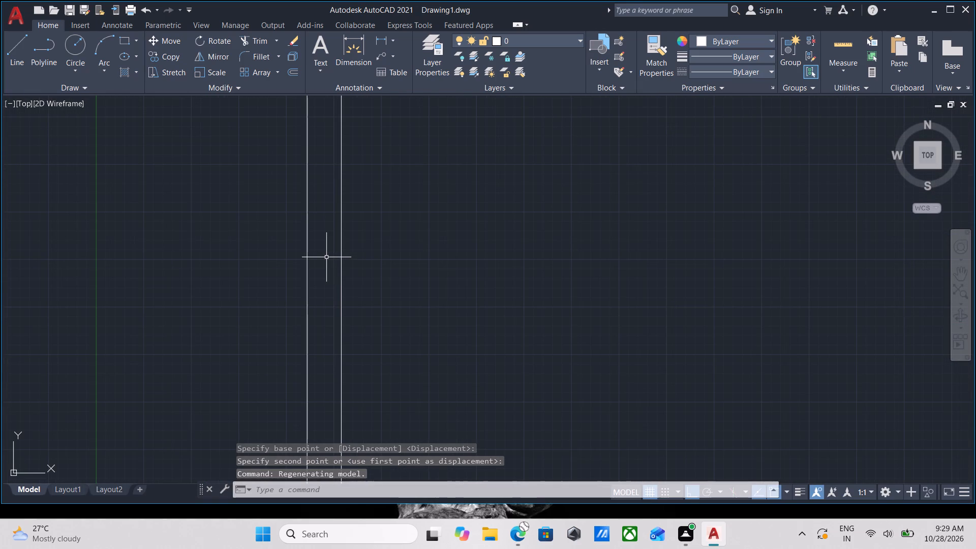
middle_click_drag(342, 237, 346, 369)
middle_click_drag(371, 298, 380, 420)
scroll(380, 420, "down", 1)
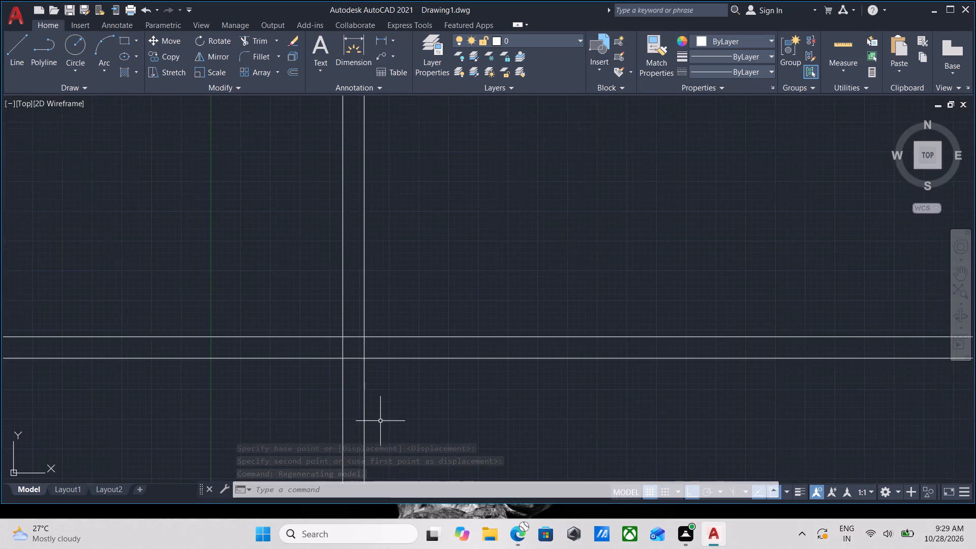
type("tr")
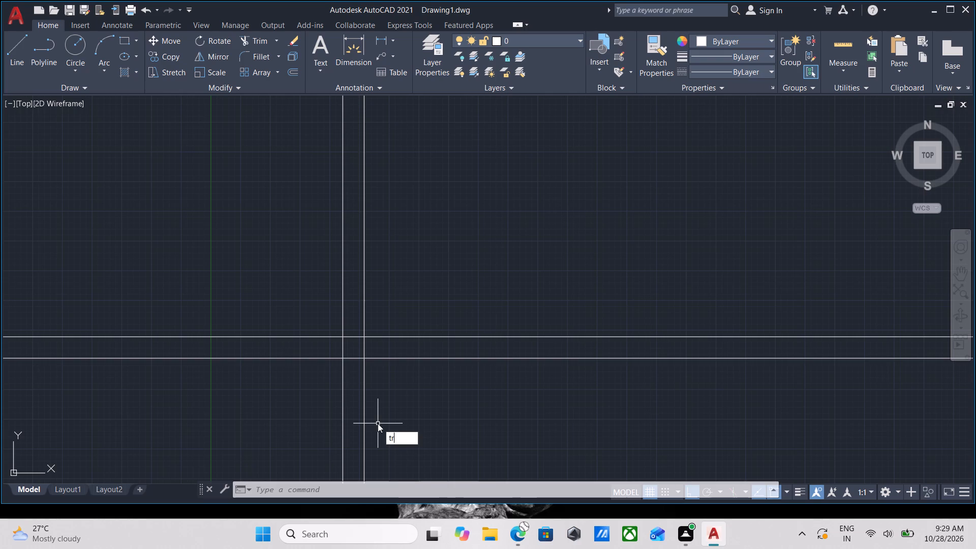
key("Return")
left_click(392, 297)
left_click(289, 293)
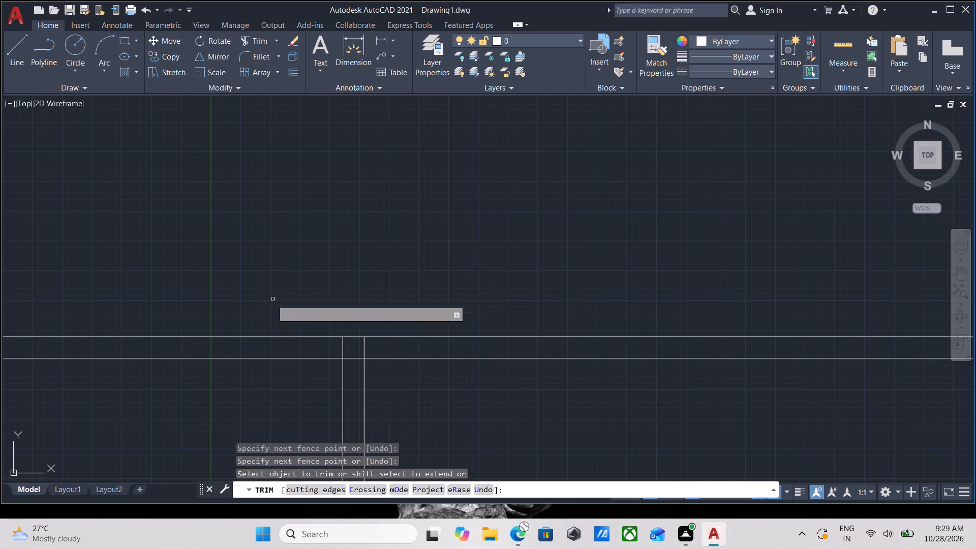
left_click(267, 300)
left_click(282, 412)
key("Escape")
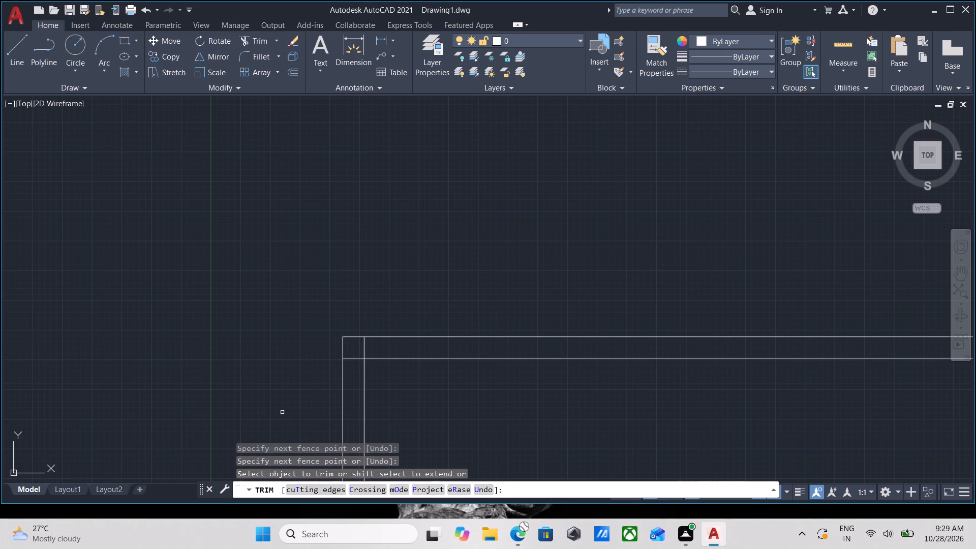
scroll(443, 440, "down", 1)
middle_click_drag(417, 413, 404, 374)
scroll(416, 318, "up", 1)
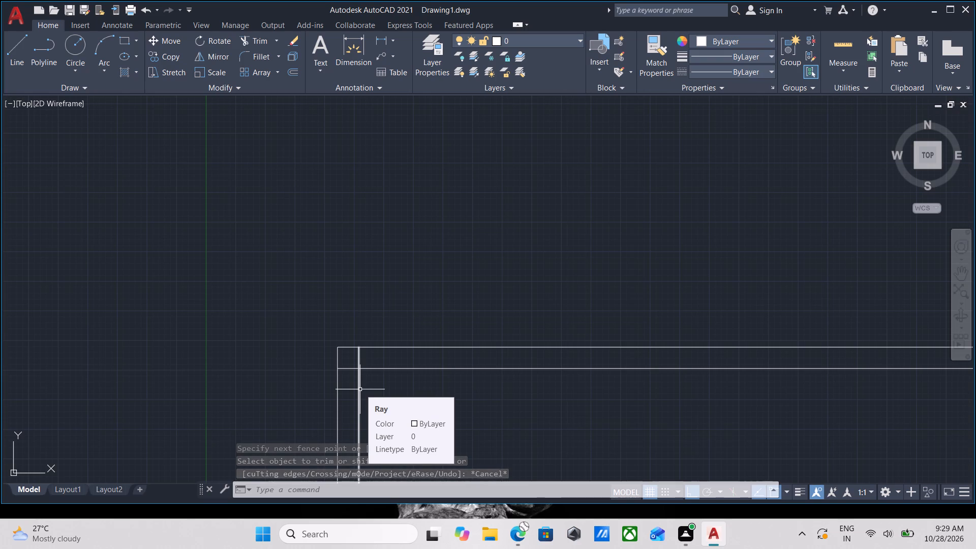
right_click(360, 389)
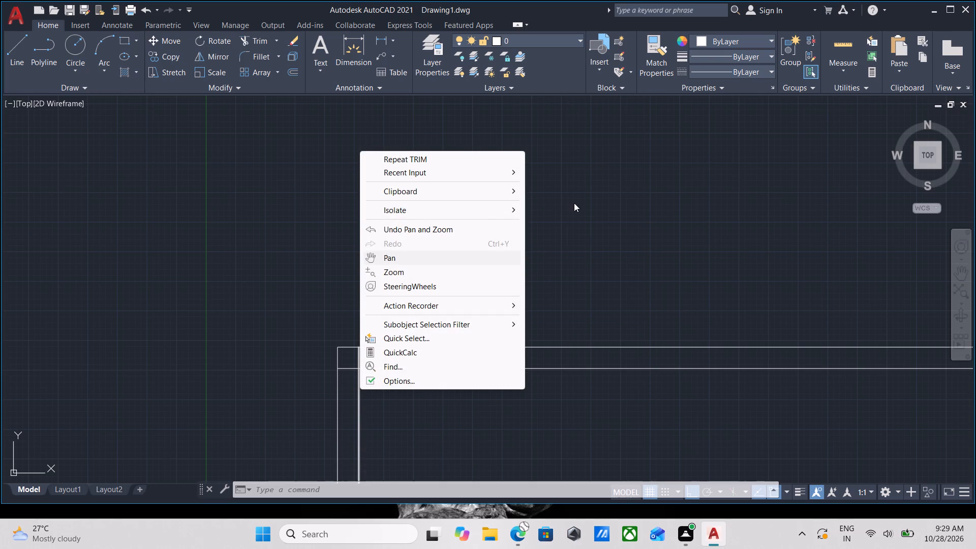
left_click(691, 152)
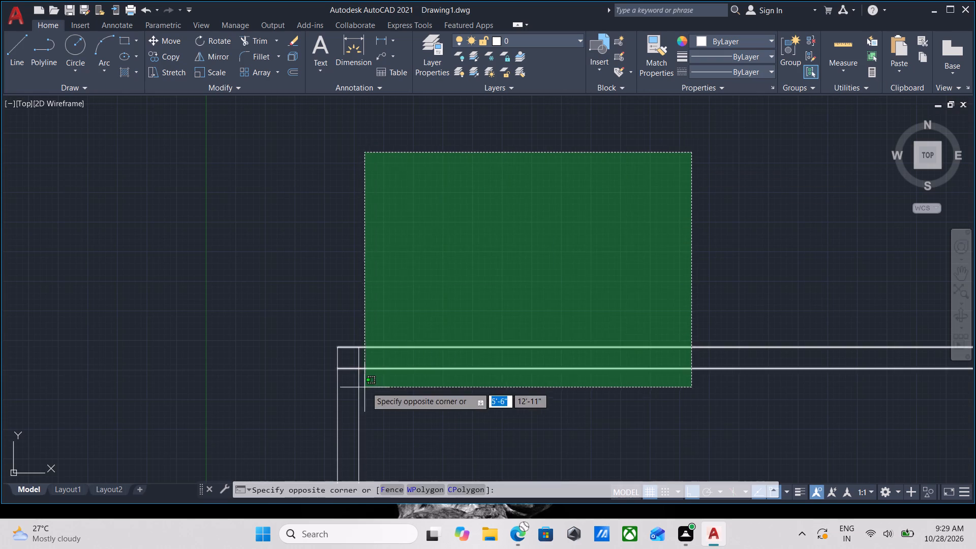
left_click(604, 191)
Move all four wall lines straight up by about 20 feet, using the outer upper-left corner as base point.
scroll(367, 325, "down", 4)
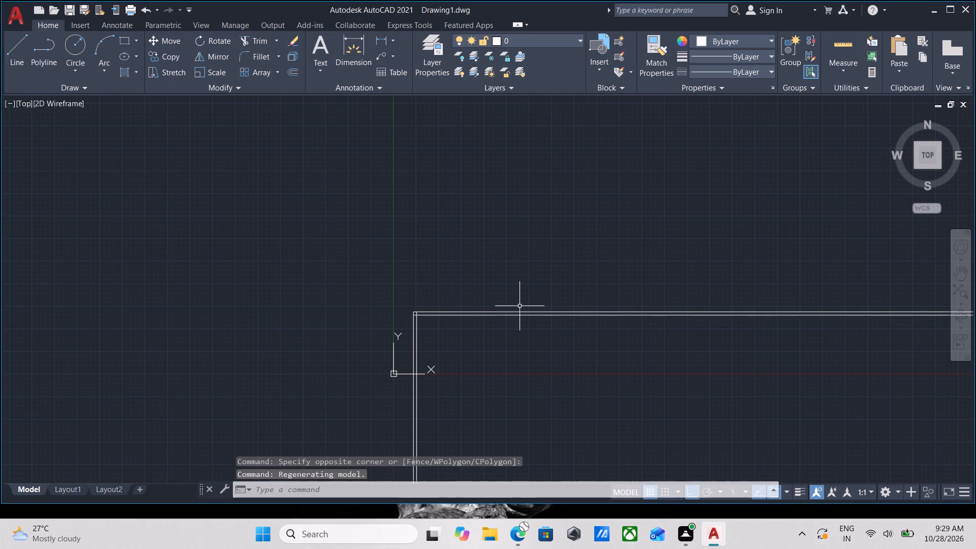
left_click(495, 335)
left_click(422, 260)
scroll(429, 267, "up", 2)
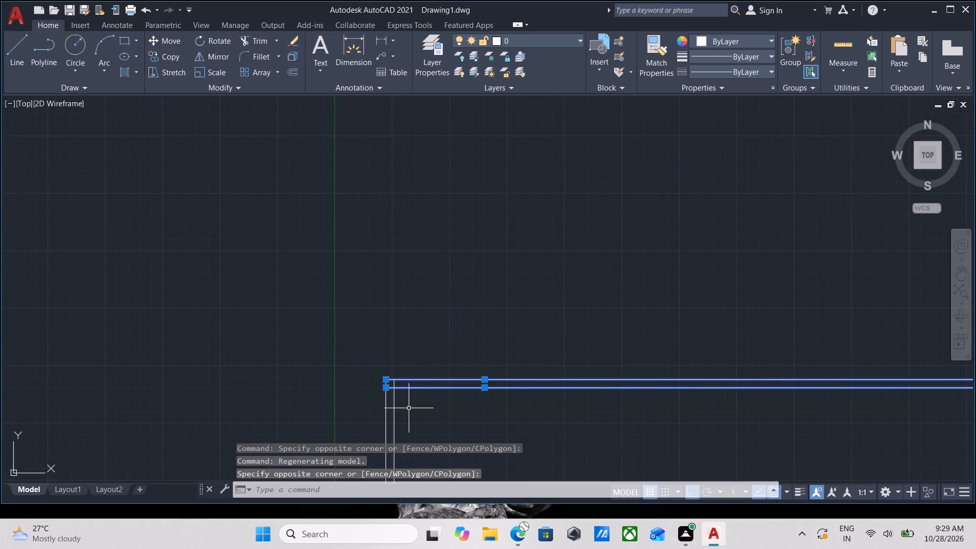
left_click(409, 408)
left_click(375, 342)
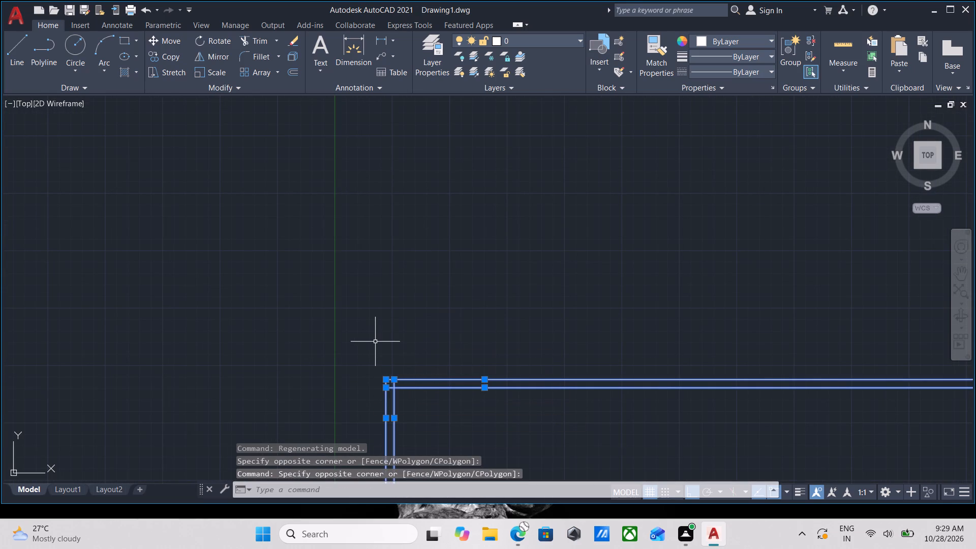
key("m")
key("Return")
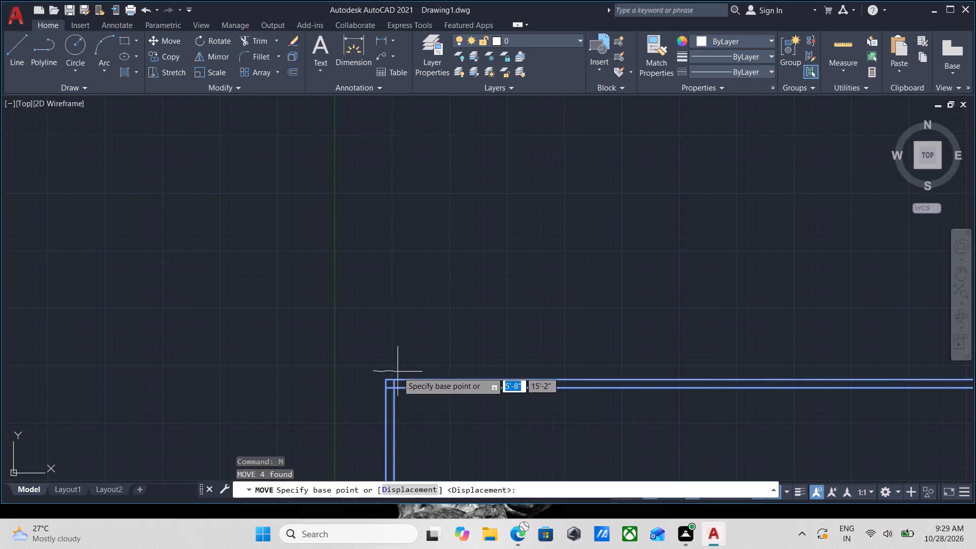
left_click(387, 379)
scroll(455, 143, "down", 1)
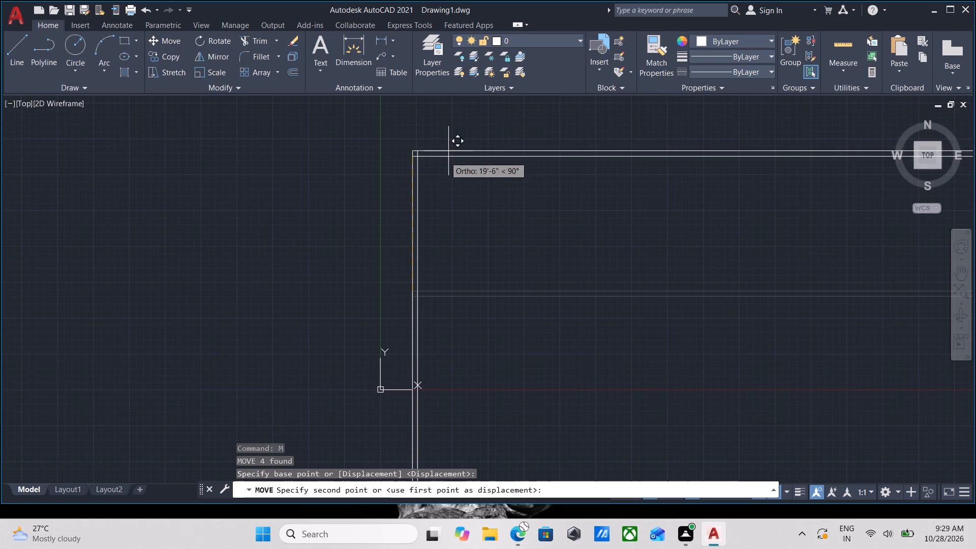
left_click(508, 147)
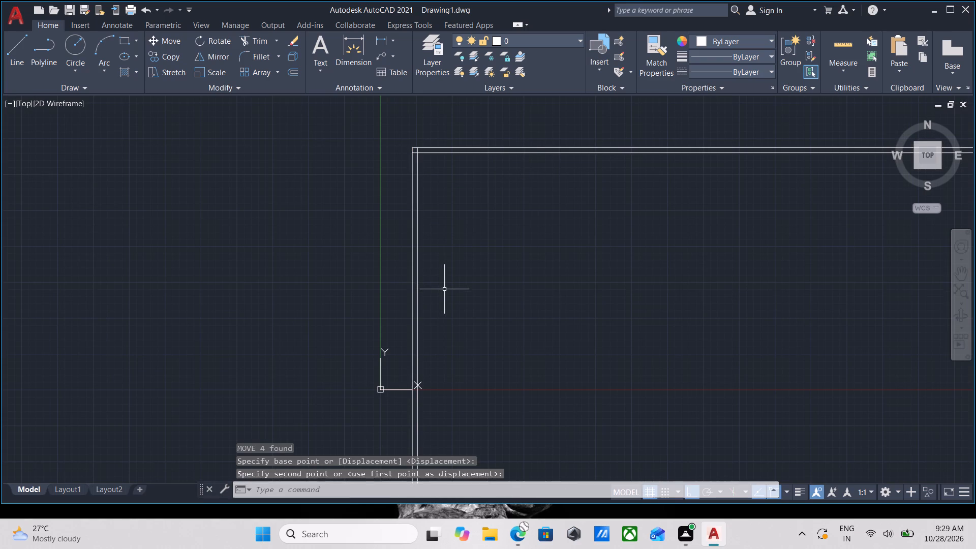
key("Escape")
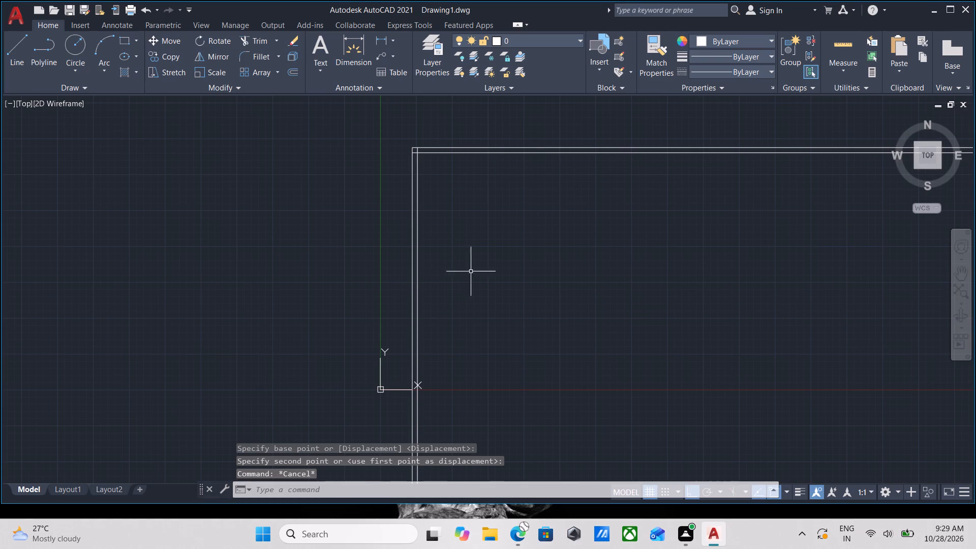
key("Escape")
Offset the inner vertical line of the left wall 12' toward the room interior on its right.
scroll(382, 268, "up", 2)
left_click(503, 289)
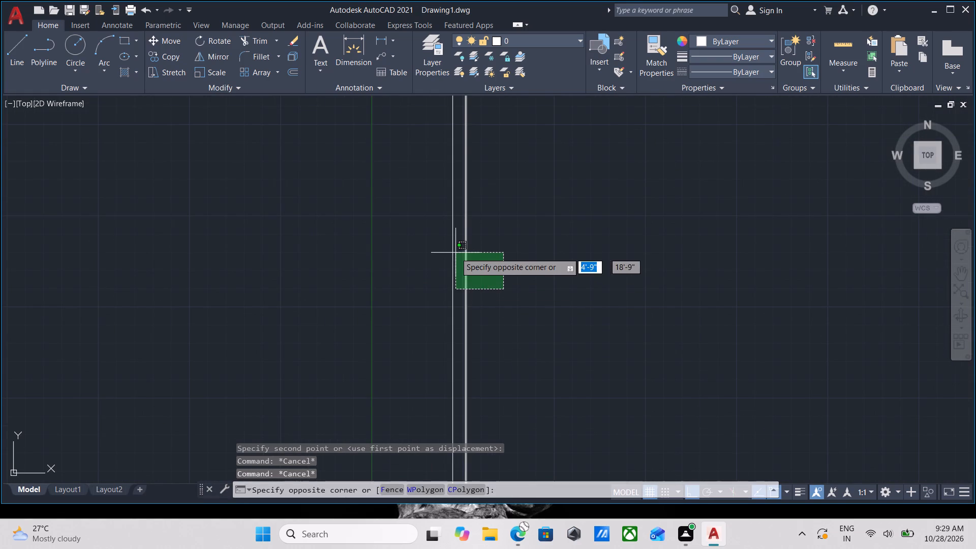
left_click(455, 253)
key("o")
key("Return")
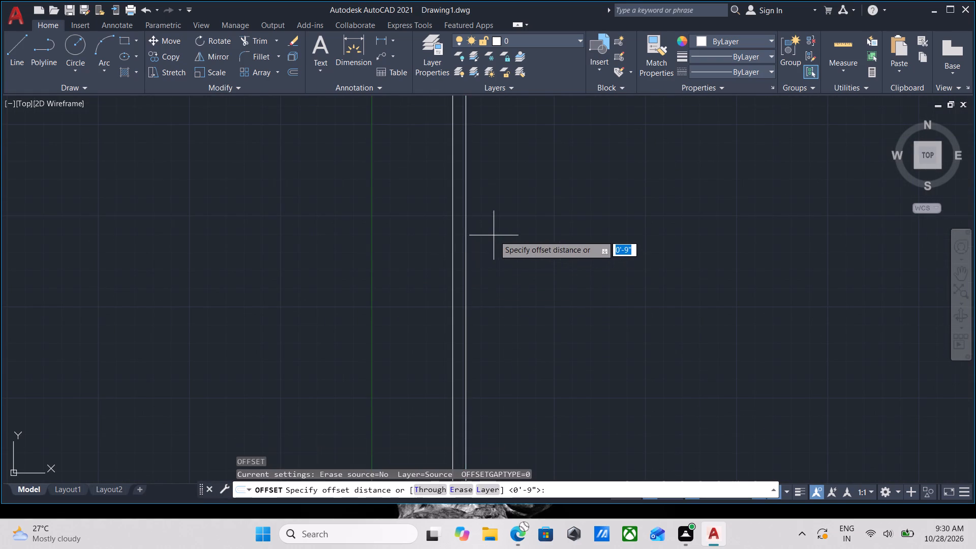
left_click(466, 247)
left_click(650, 234)
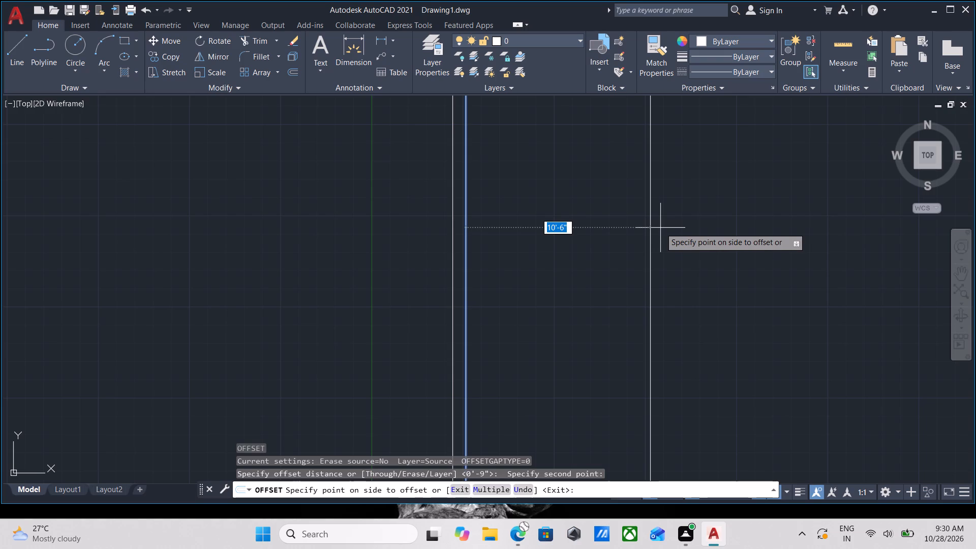
type("12'")
key("Return")
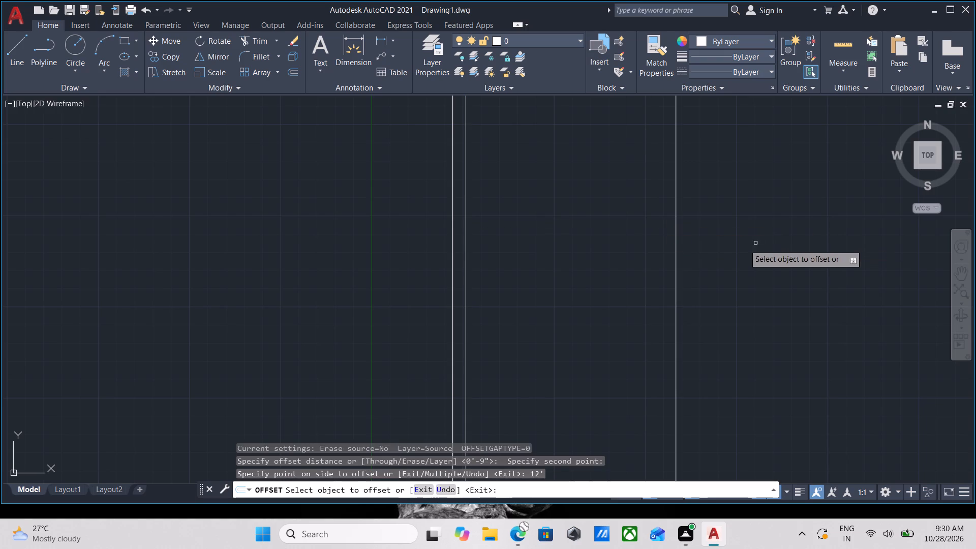
Offset the new vertical line 5" to the right to form the partition wall.
left_click(676, 259)
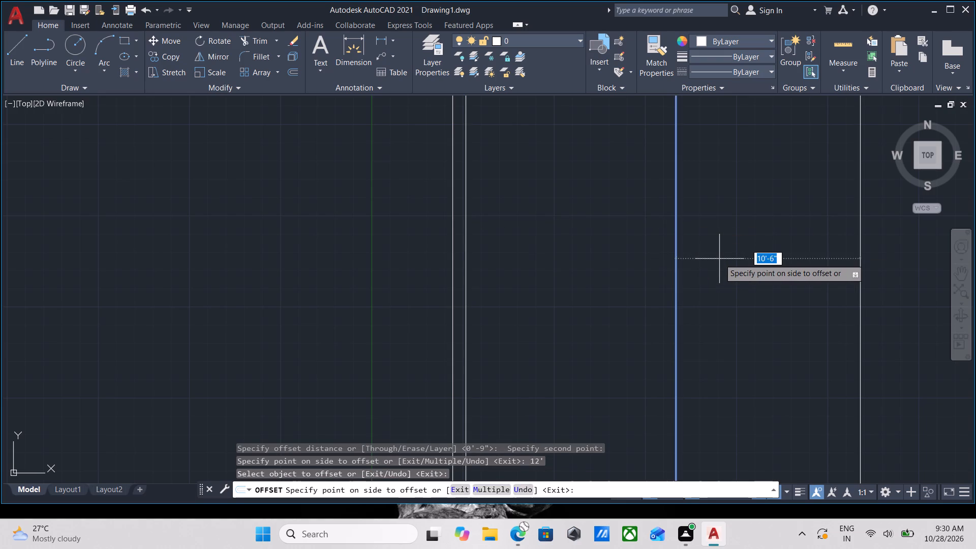
key("4")
key("BackSpace")
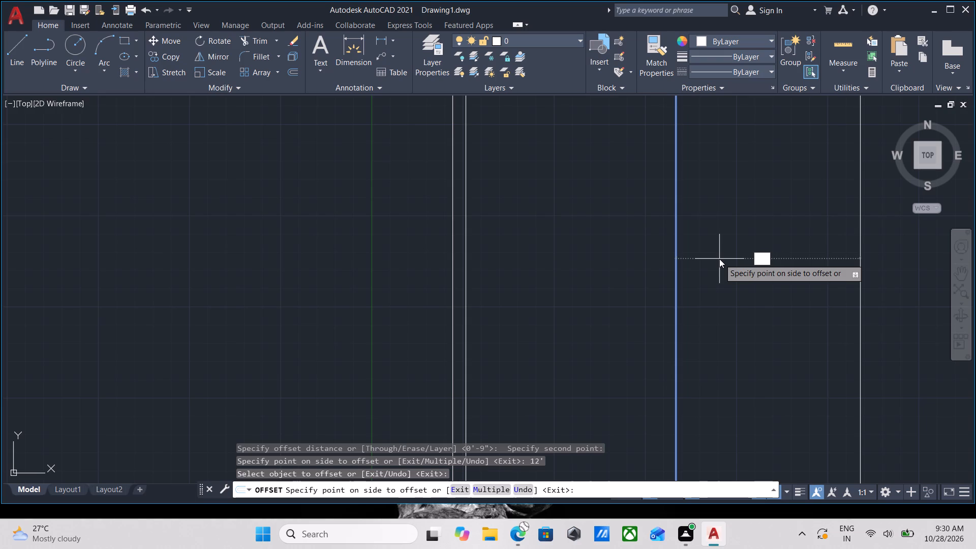
key("5")
key("Return")
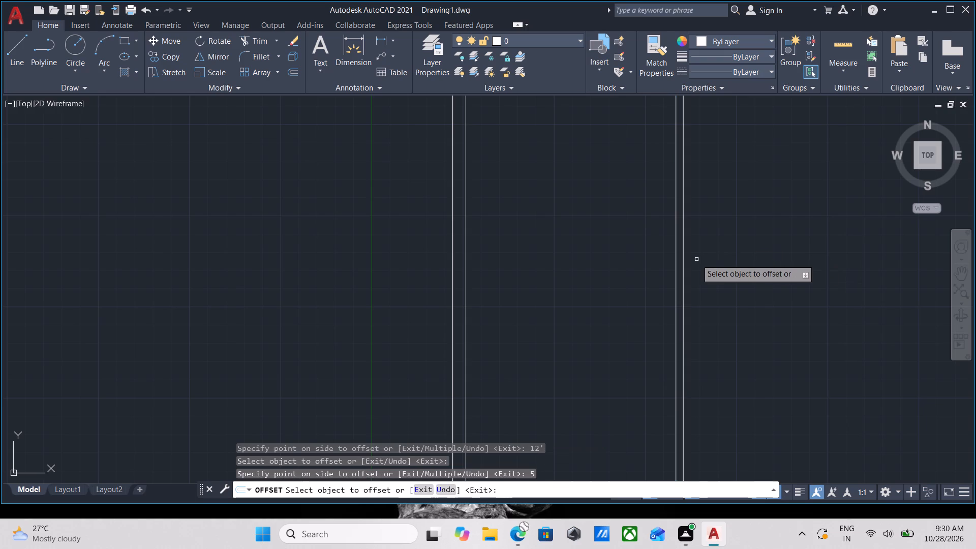
Offset the right-hand line of the partition wall 10' to the right.
middle_click_drag(700, 239, 535, 443)
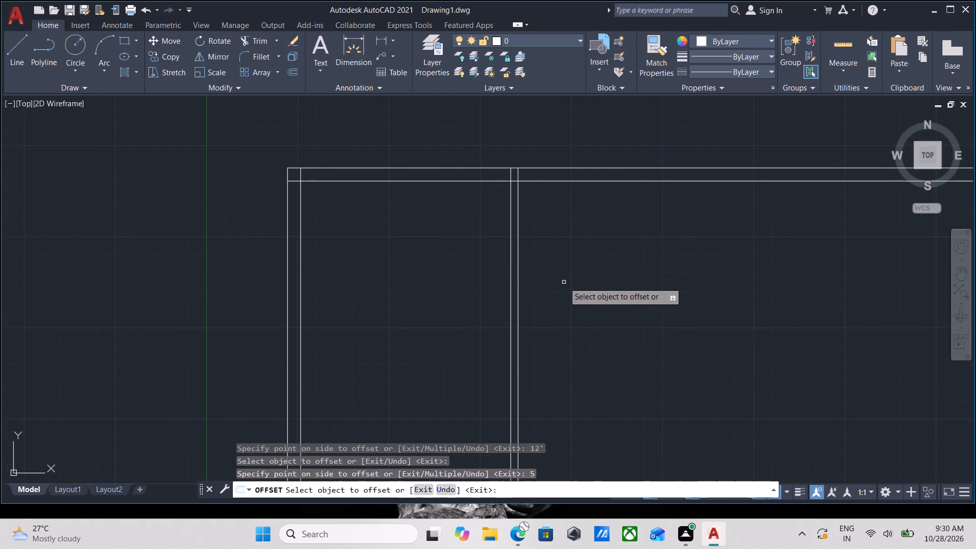
left_click(518, 317)
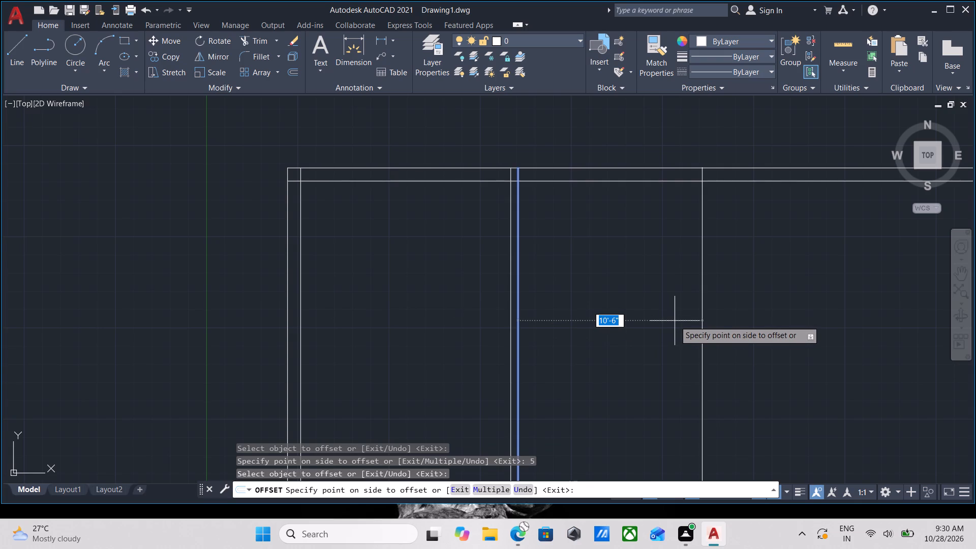
type("10'")
key("Return")
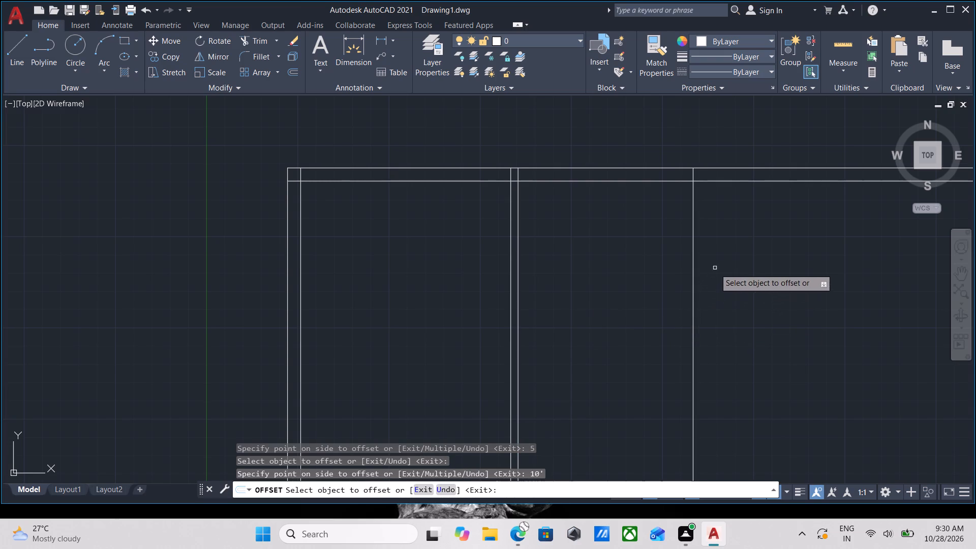
Offset the rightmost vertical line 9" to the right to form the right outer wall.
left_click(694, 302)
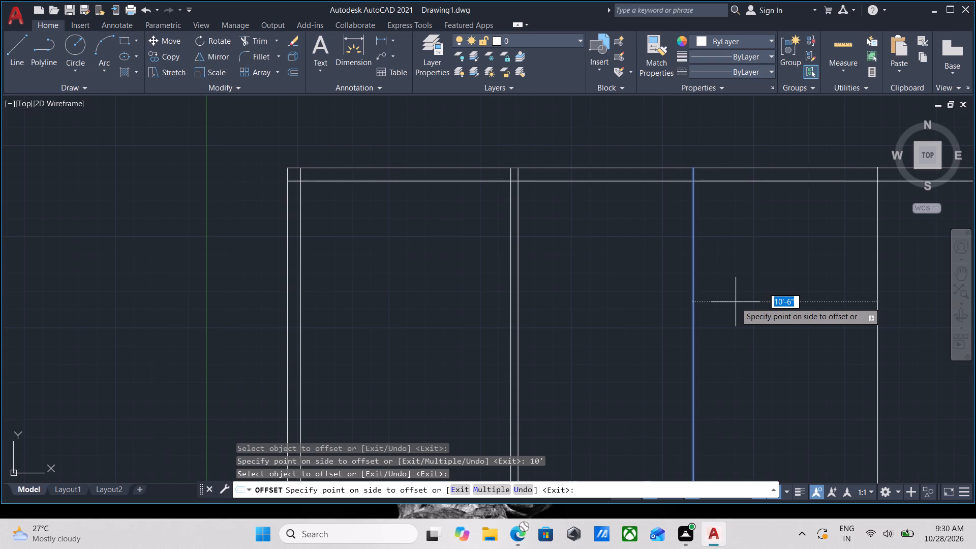
key("9")
key("Return")
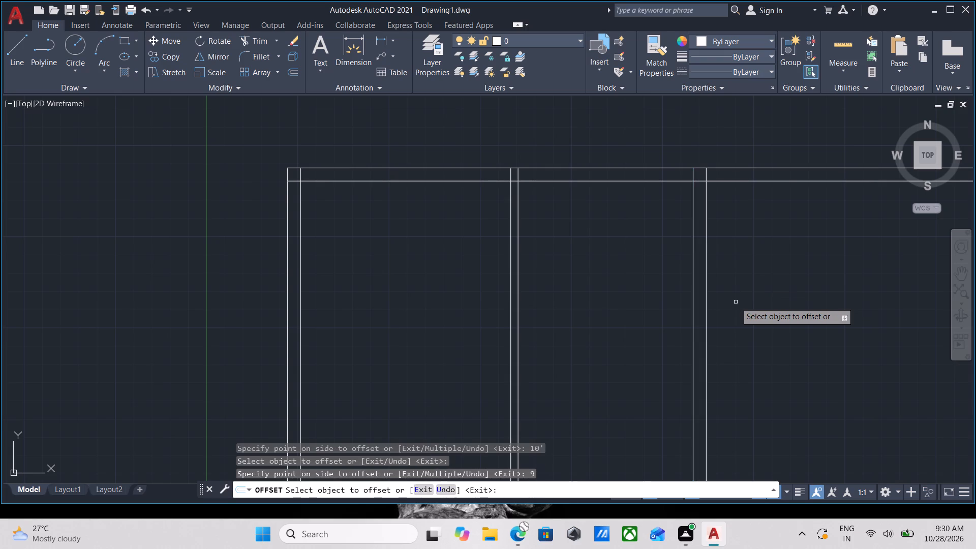
key("Escape")
Trim both horizontal top wall lines where they extend beyond the outer line of the right wall.
type("tr")
key("Return")
left_click(750, 198)
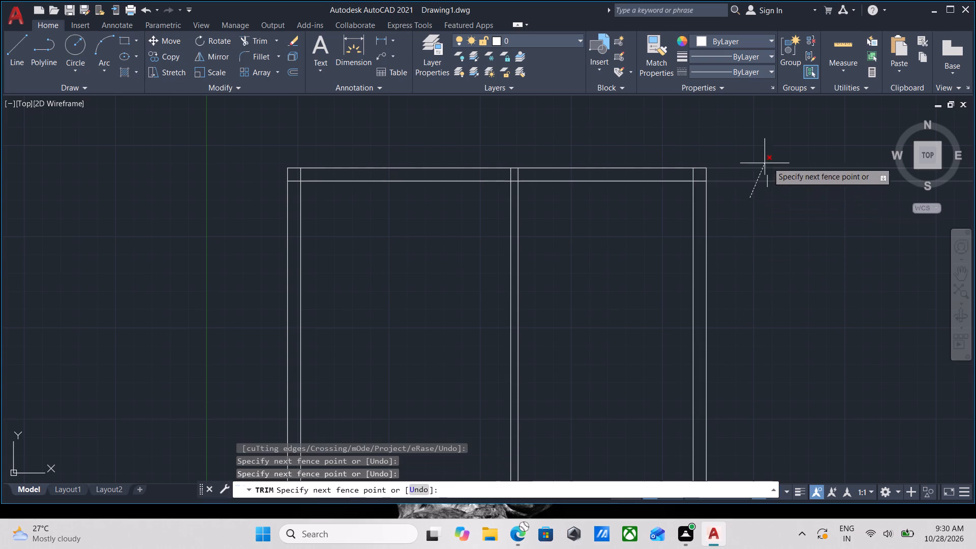
left_click(787, 155)
key("Escape")
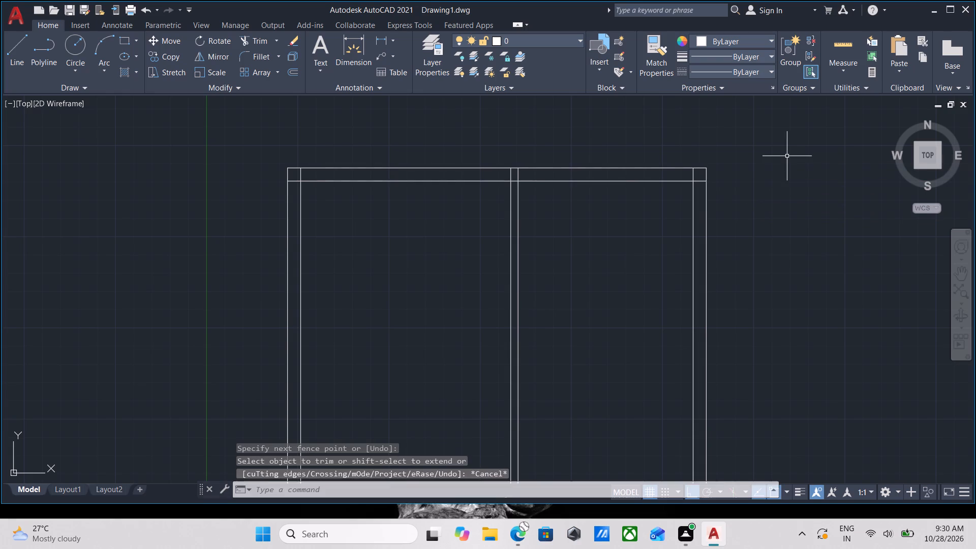
Trim the inner horizontal line of the top wall between the two partition wall lines.
scroll(624, 159, "up", 2)
left_click(566, 260)
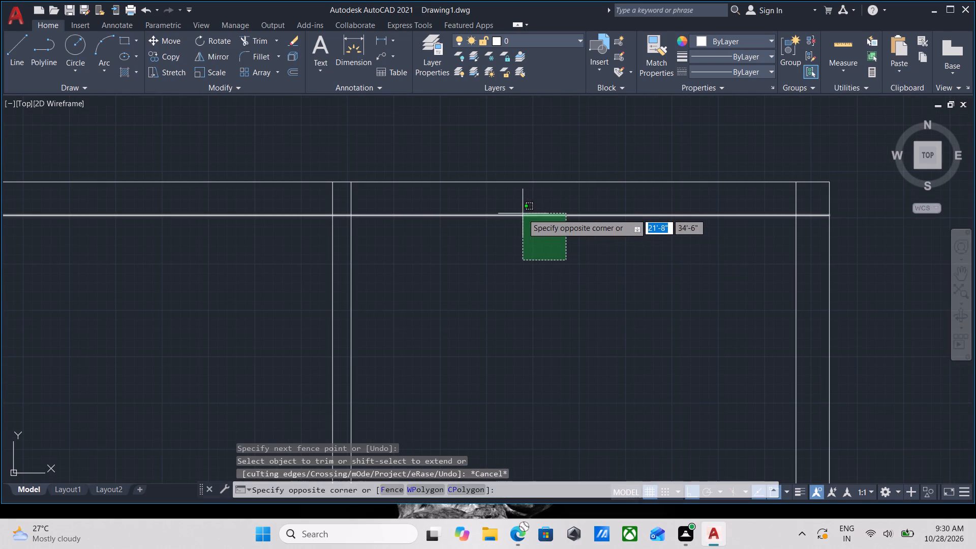
key("Escape")
type("tr")
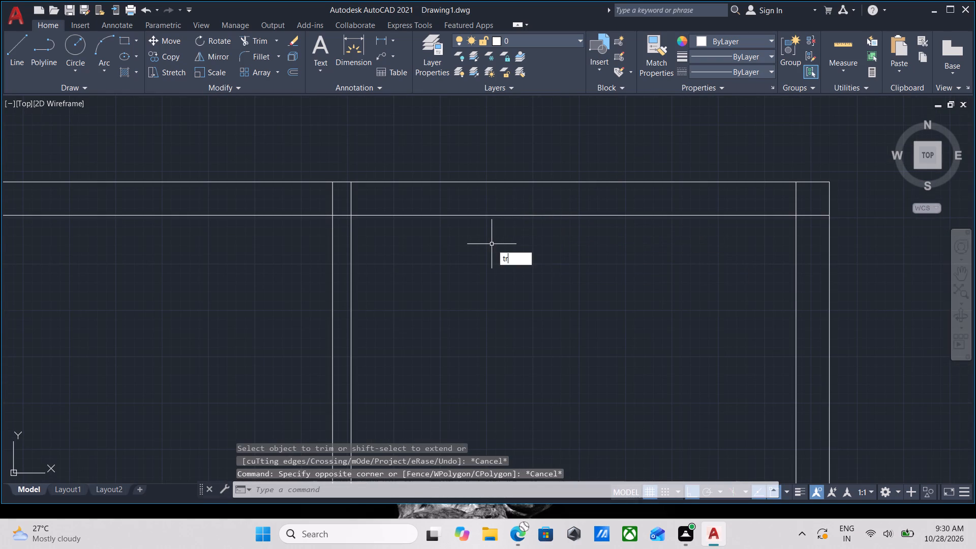
key("Return")
left_click(343, 225)
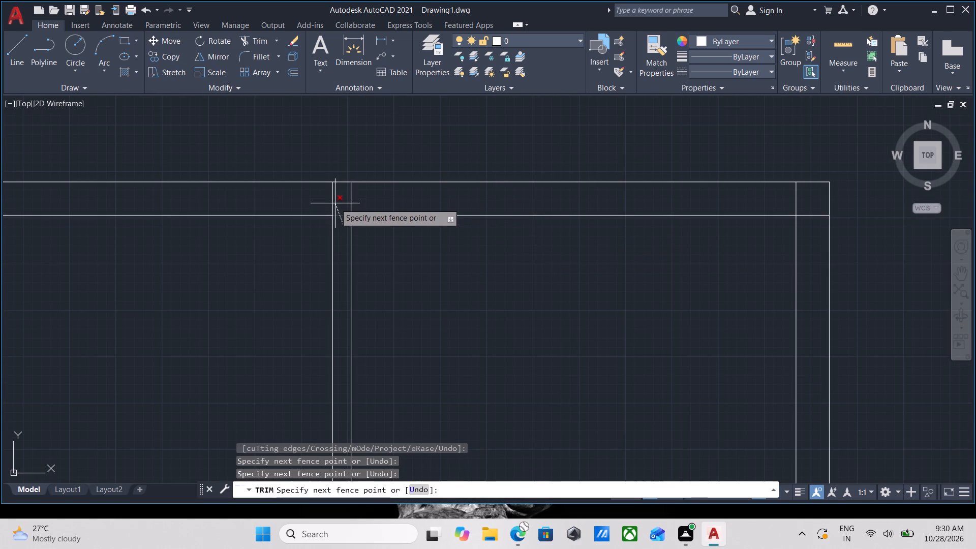
left_click(335, 203)
key("Escape")
Offset the inner top wall line of the right-hand room 8' downward.
left_click(503, 262)
left_click(452, 184)
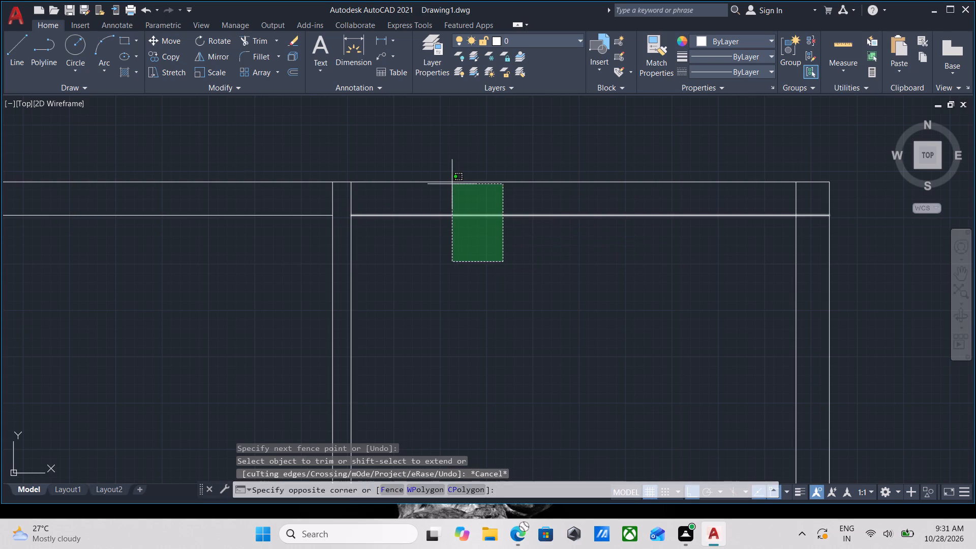
key("o")
key("Return")
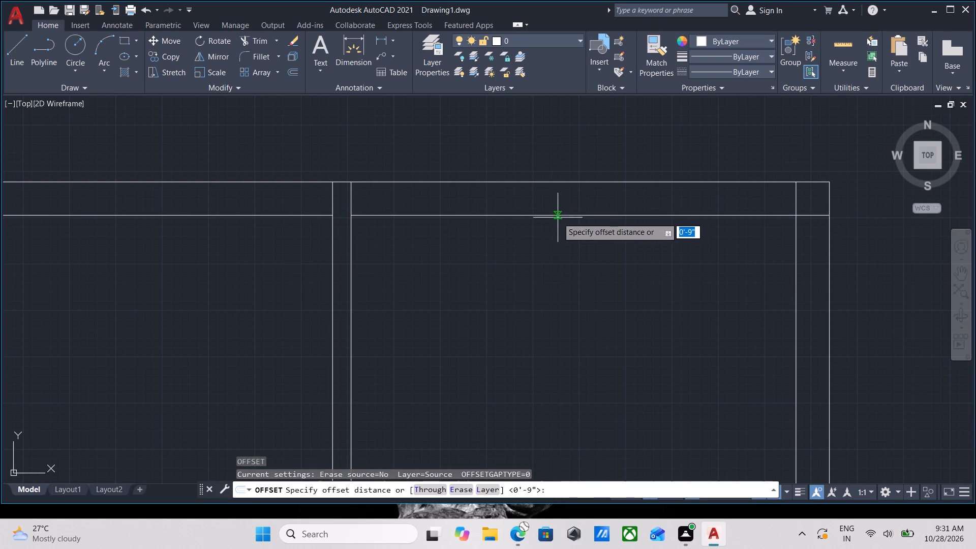
left_click(559, 213)
left_click(569, 319)
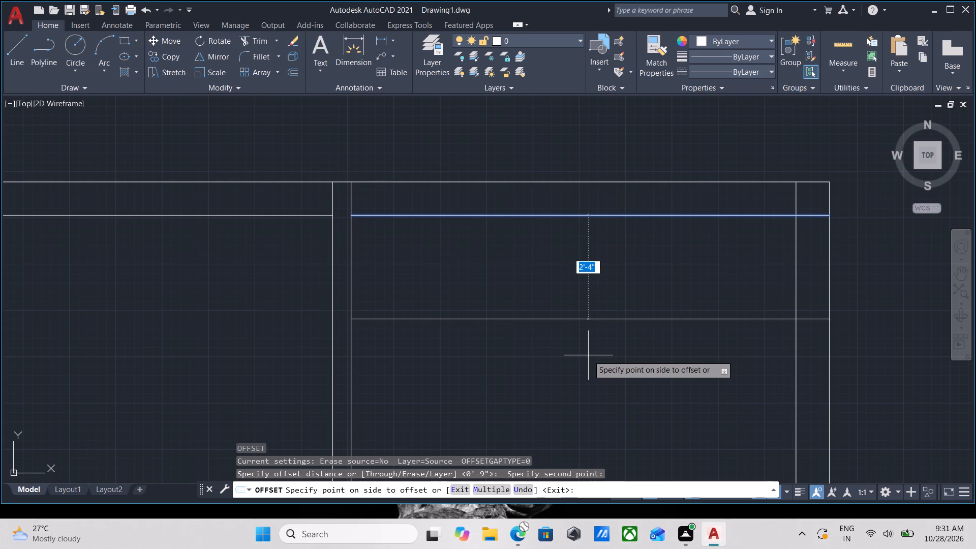
type("8'")
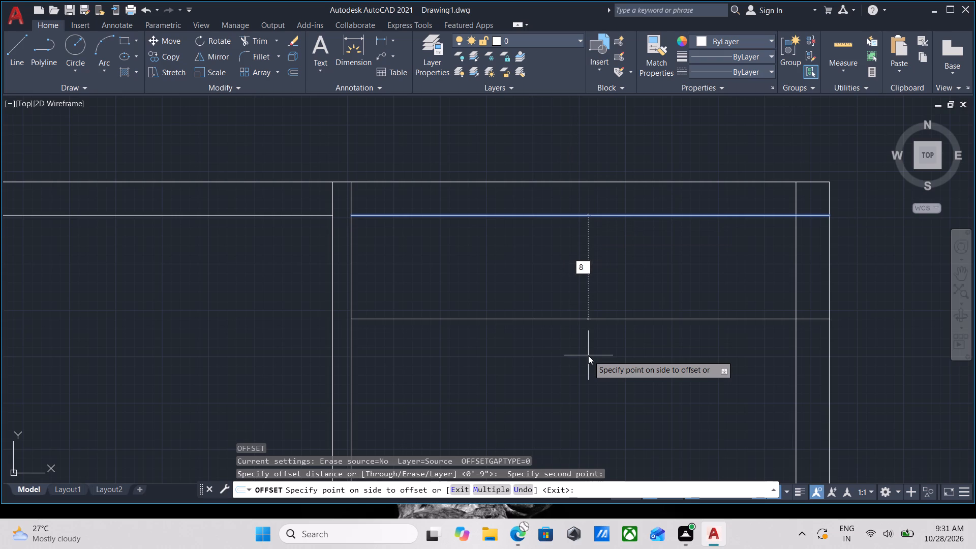
key("Return")
Offset the new horizontal line in the right-hand room 5" downward to form a partition.
scroll(623, 331, "down", 5)
scroll(621, 343, "up", 3)
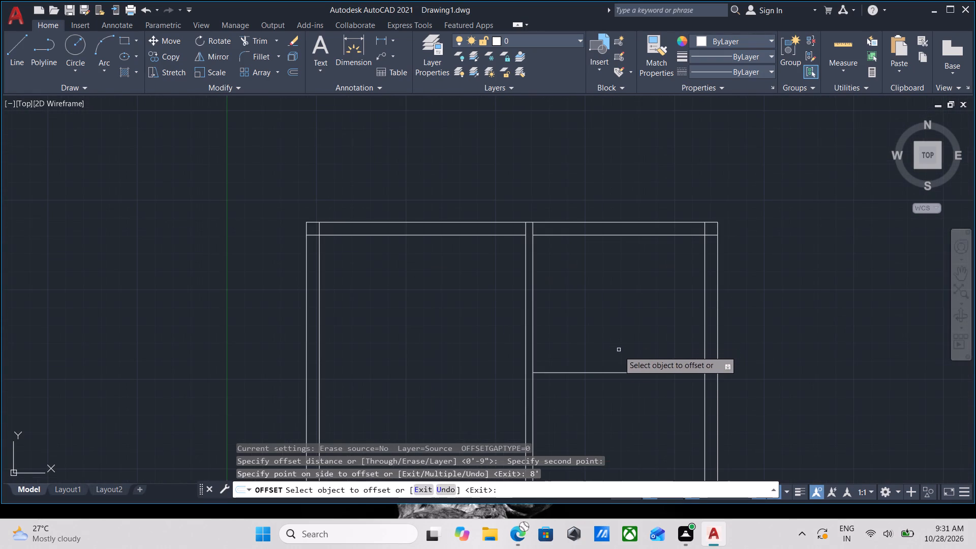
left_click(610, 372)
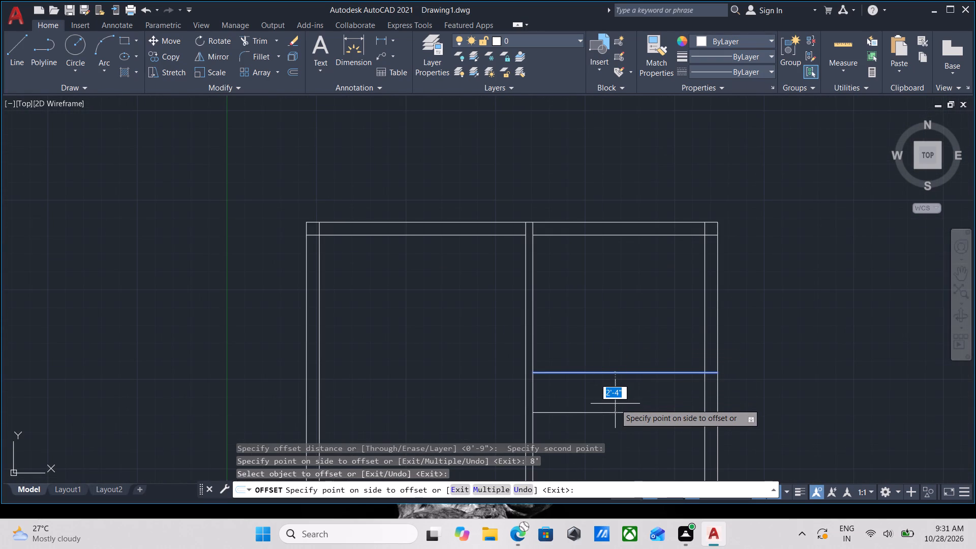
key("5")
key("Return")
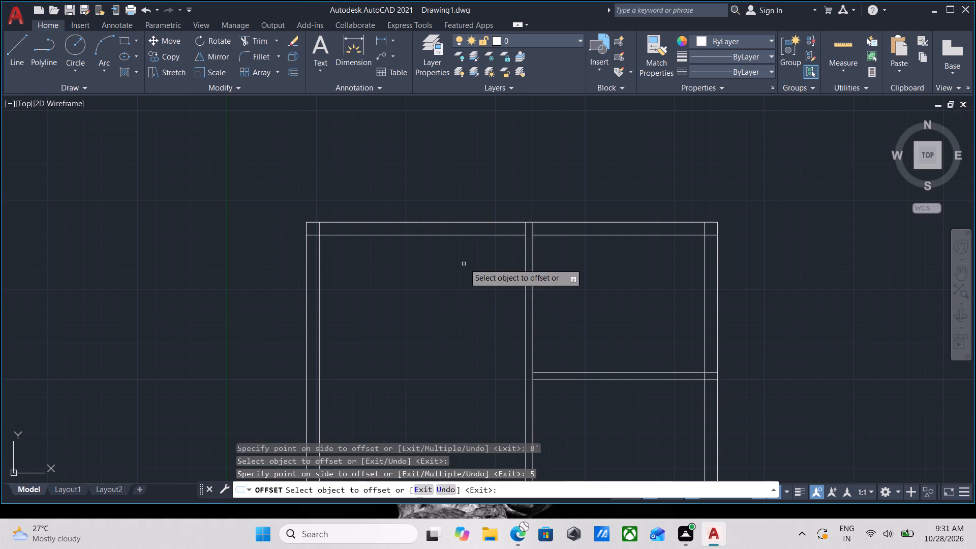
Offset the inner top wall line of the left-hand room 12' downward.
left_click(463, 233)
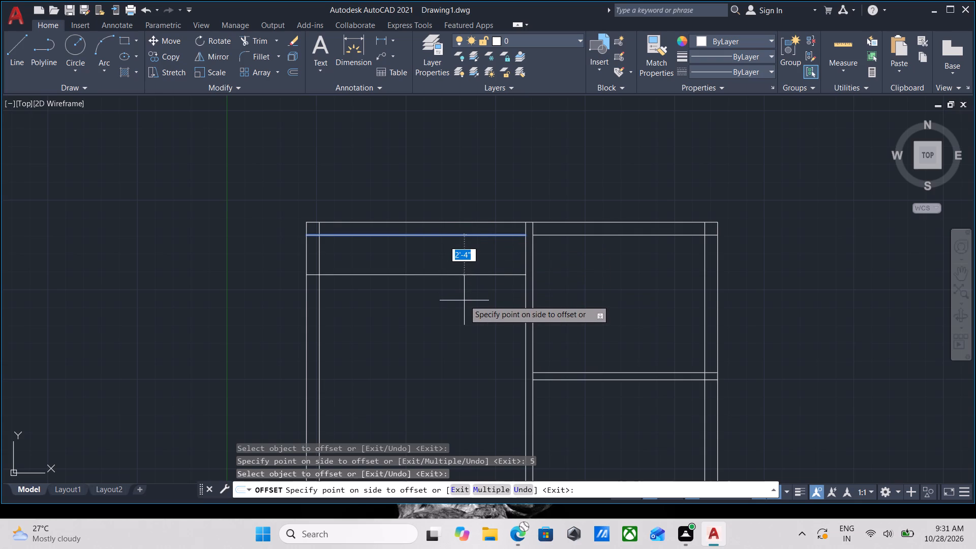
type("12'")
key("Return")
Offset the new horizontal line in the left-hand room 5" downward to form a partition.
scroll(477, 278, "down", 3)
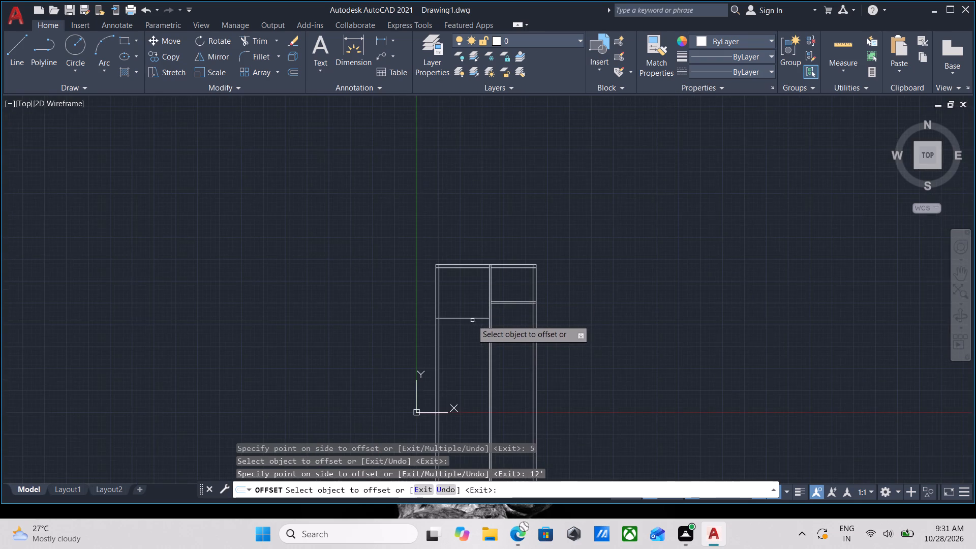
scroll(471, 319, "up", 3)
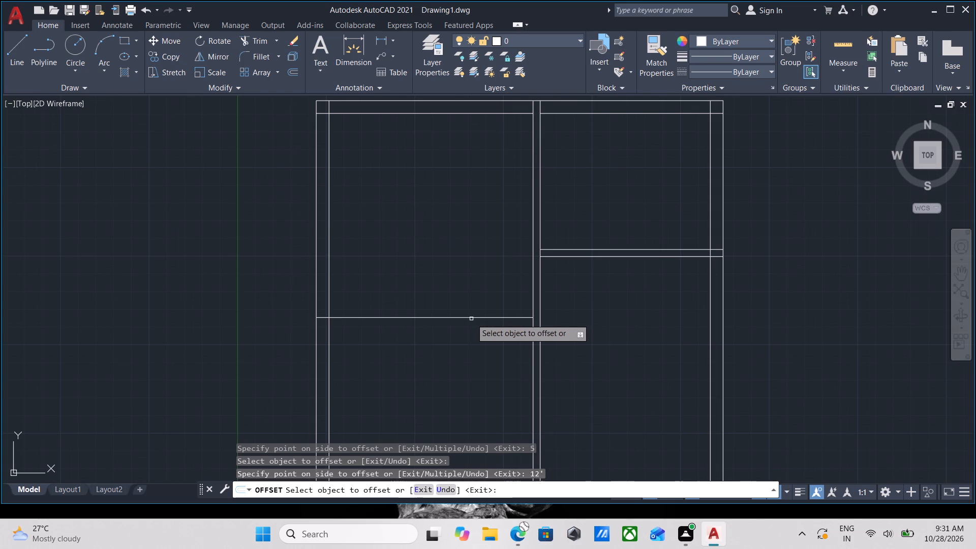
left_click(471, 319)
key("5")
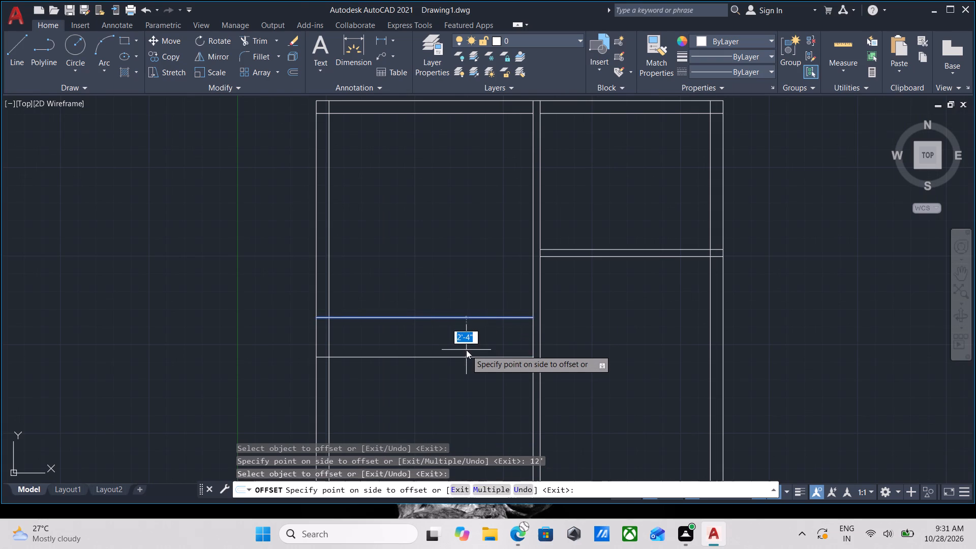
key("Return")
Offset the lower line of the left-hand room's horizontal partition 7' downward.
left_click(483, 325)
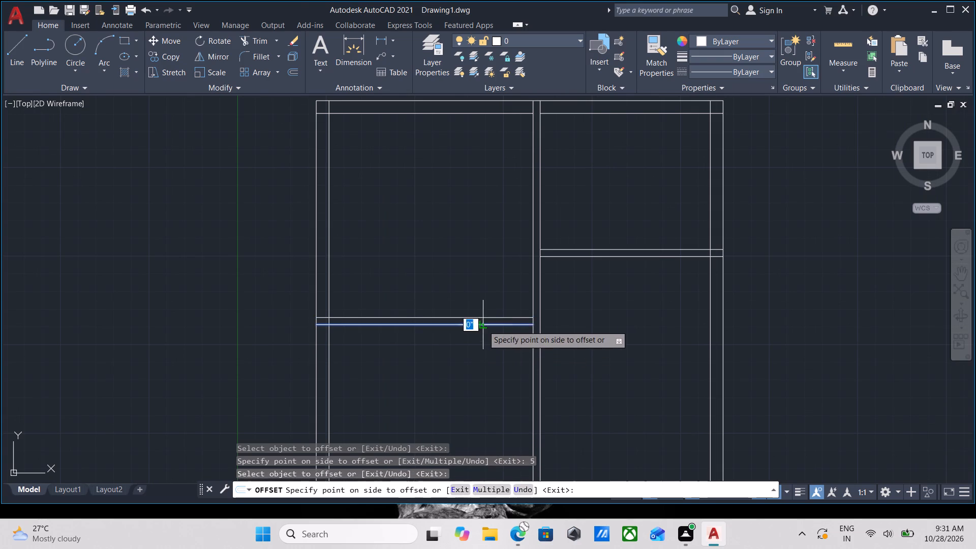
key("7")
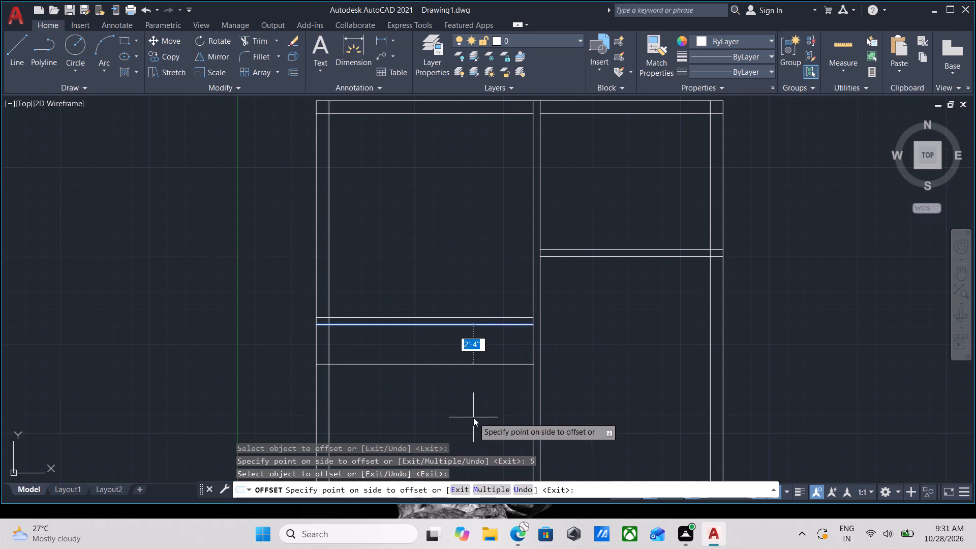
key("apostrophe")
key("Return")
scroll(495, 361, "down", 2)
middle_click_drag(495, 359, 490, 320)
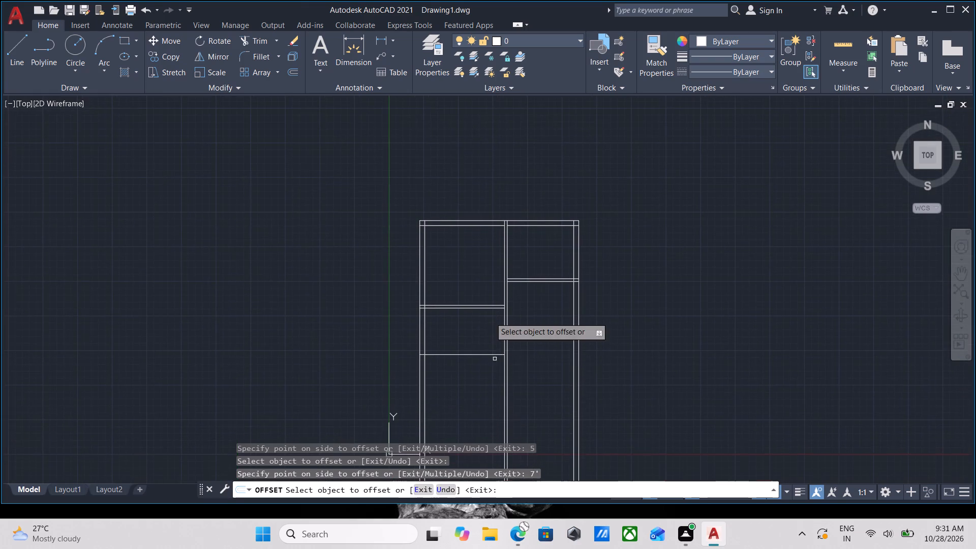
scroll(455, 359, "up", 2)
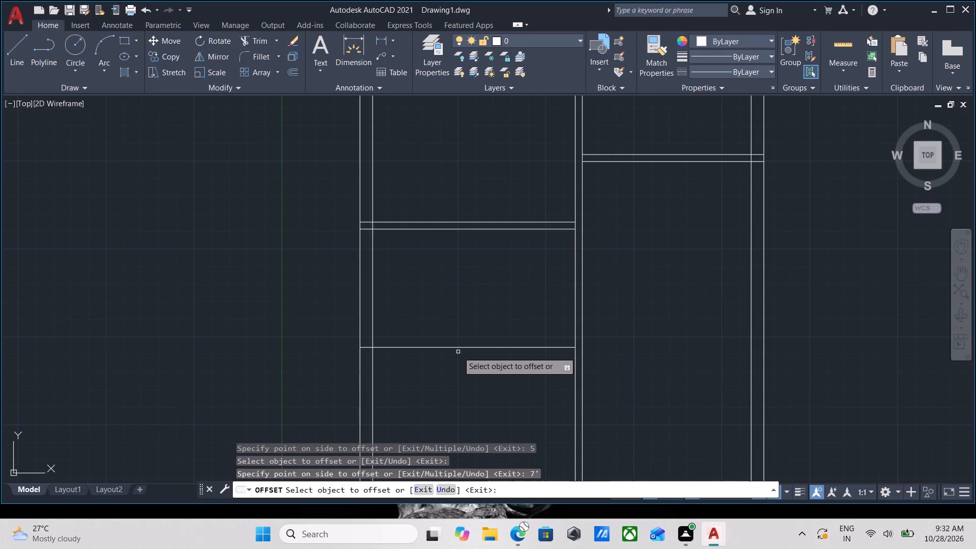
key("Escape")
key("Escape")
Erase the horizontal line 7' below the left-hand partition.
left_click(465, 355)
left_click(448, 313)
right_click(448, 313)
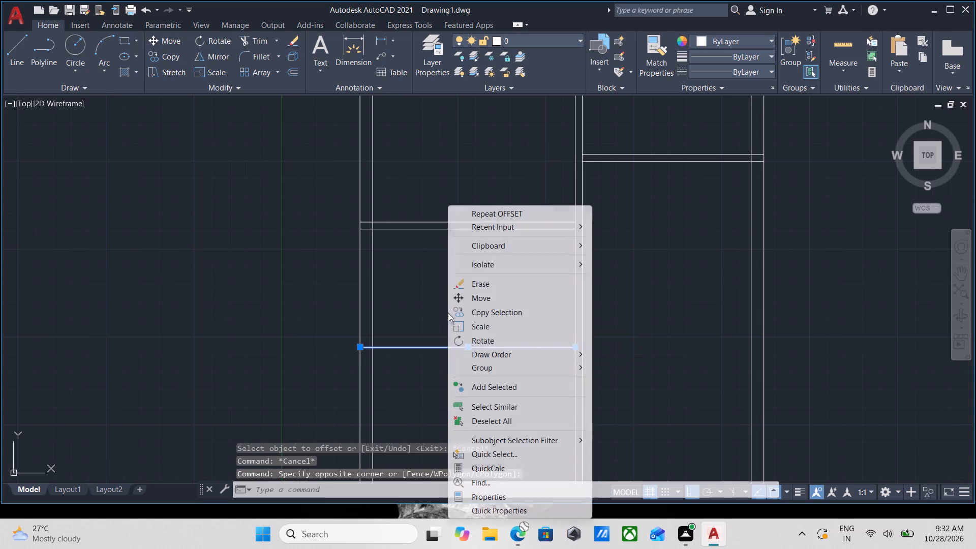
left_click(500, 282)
Offset the lower line of the left-hand room's horizontal partition 10' downward.
left_click(486, 245)
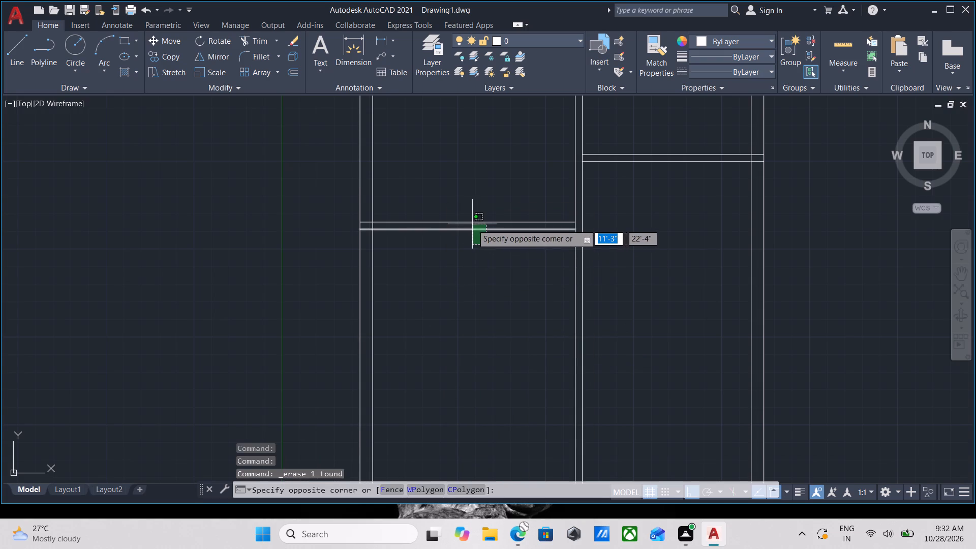
left_click(472, 224)
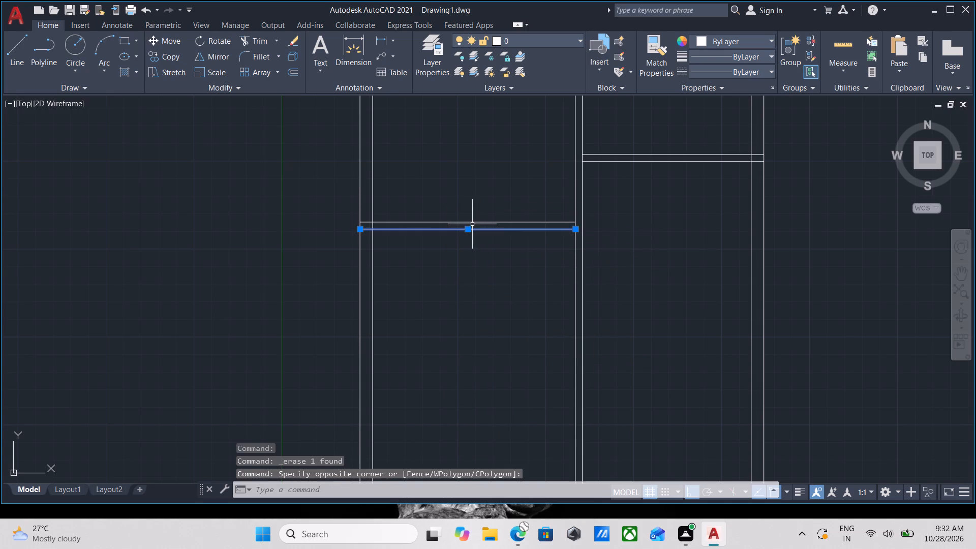
key("o")
key("Return")
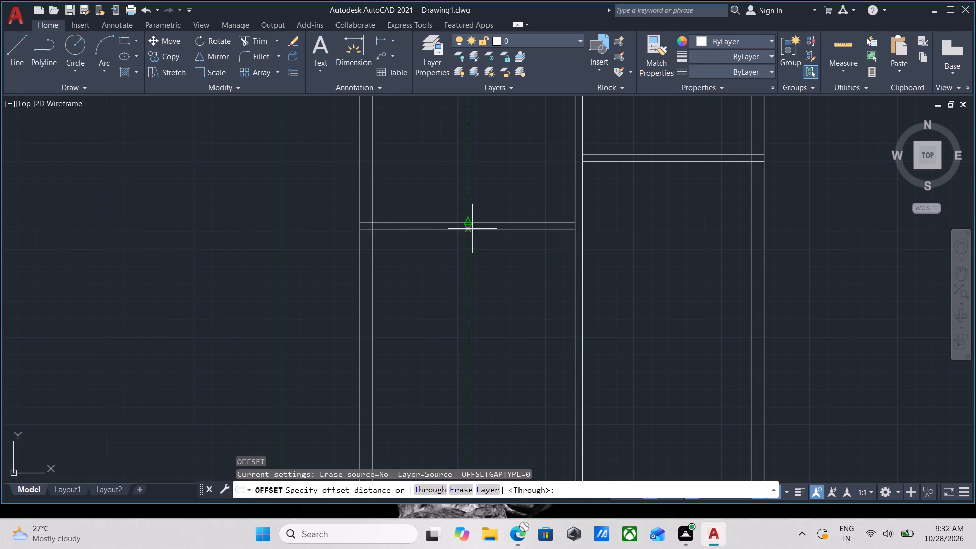
left_click(471, 229)
left_click(467, 312)
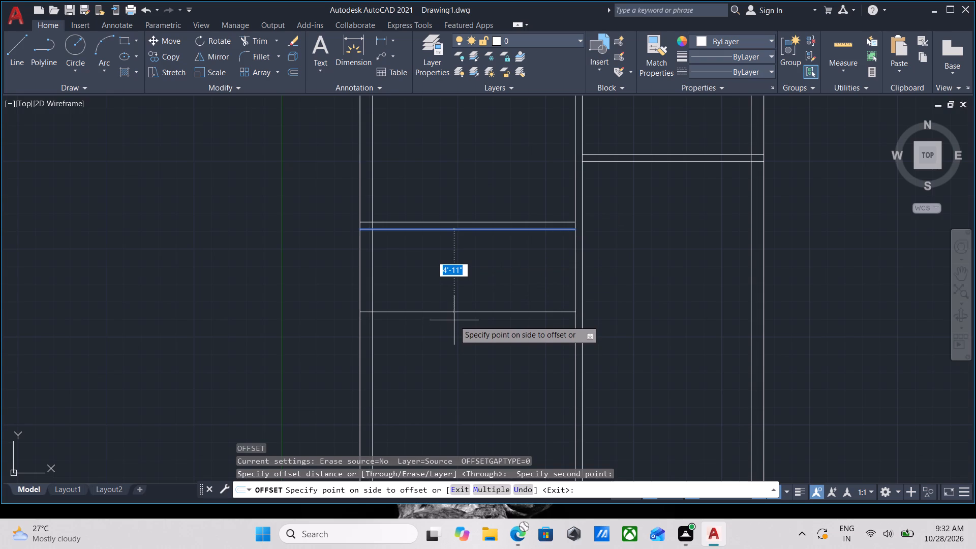
type("11")
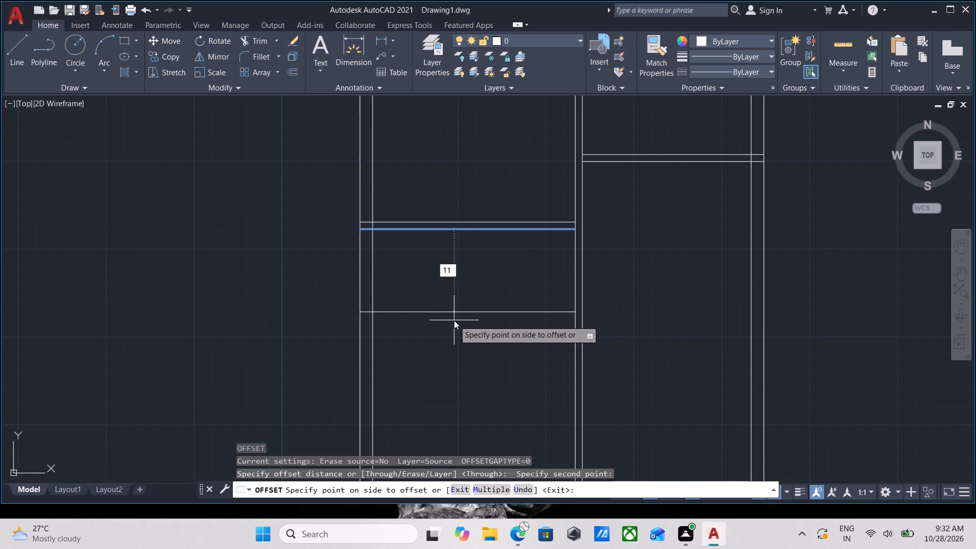
key("BackSpace")
key("0")
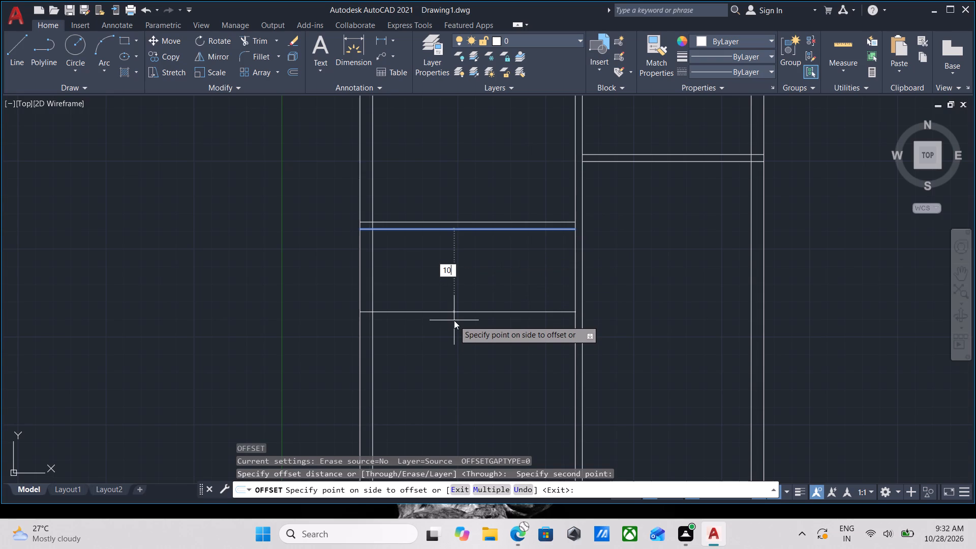
key("apostrophe")
key("Return")
scroll(456, 313, "down", 2)
middle_click(456, 313)
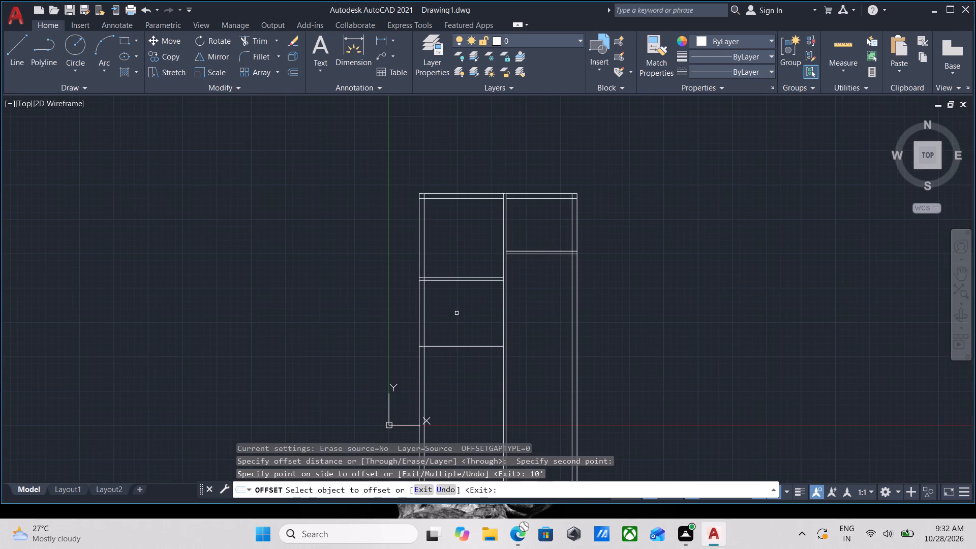
scroll(447, 316, "up", 1)
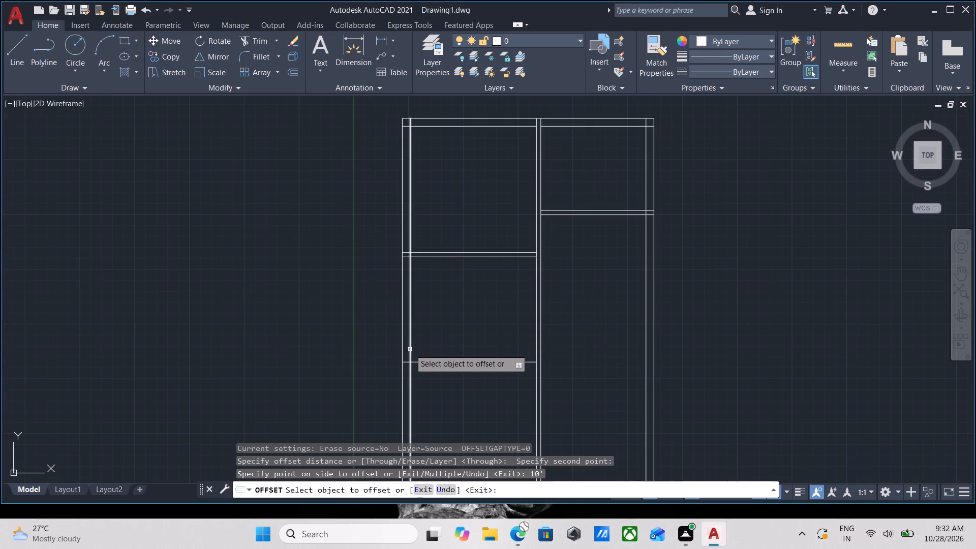
scroll(410, 349, "up", 1)
key("Escape")
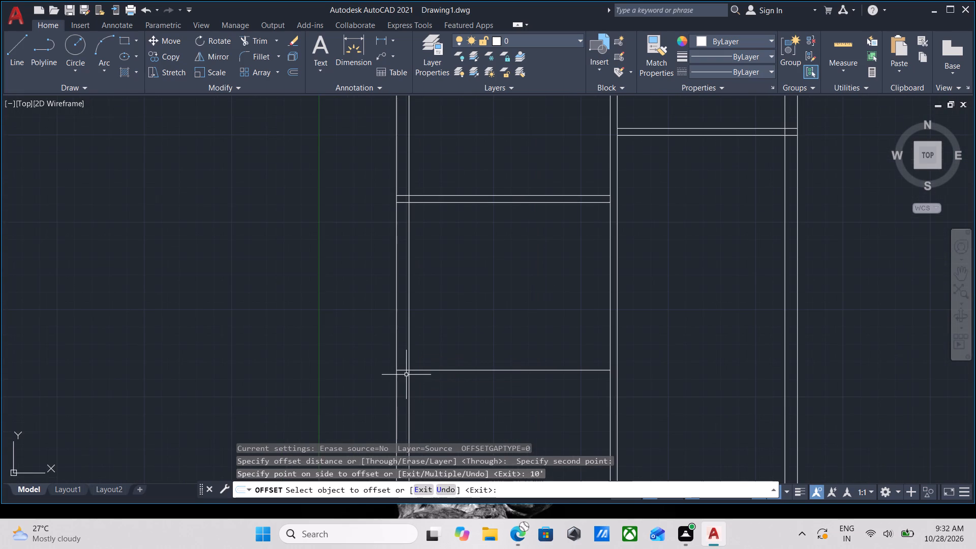
Trim the lowest horizontal line and the left-hand partition's lower line where each crosses the left outer wall.
type("tr")
key("Return")
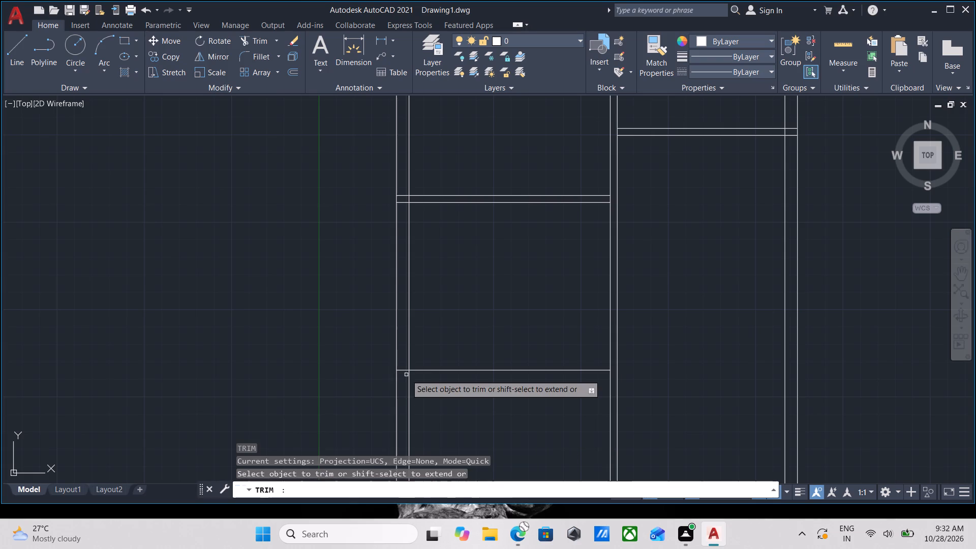
left_click(400, 378)
left_click(405, 340)
middle_click_drag(442, 283, 460, 365)
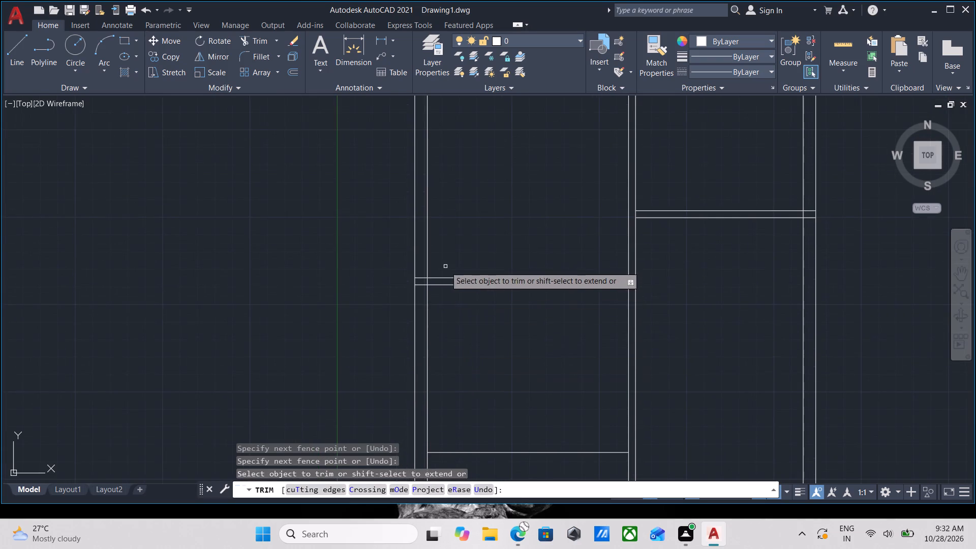
scroll(407, 291, "up", 2)
left_click(441, 290)
left_click(442, 267)
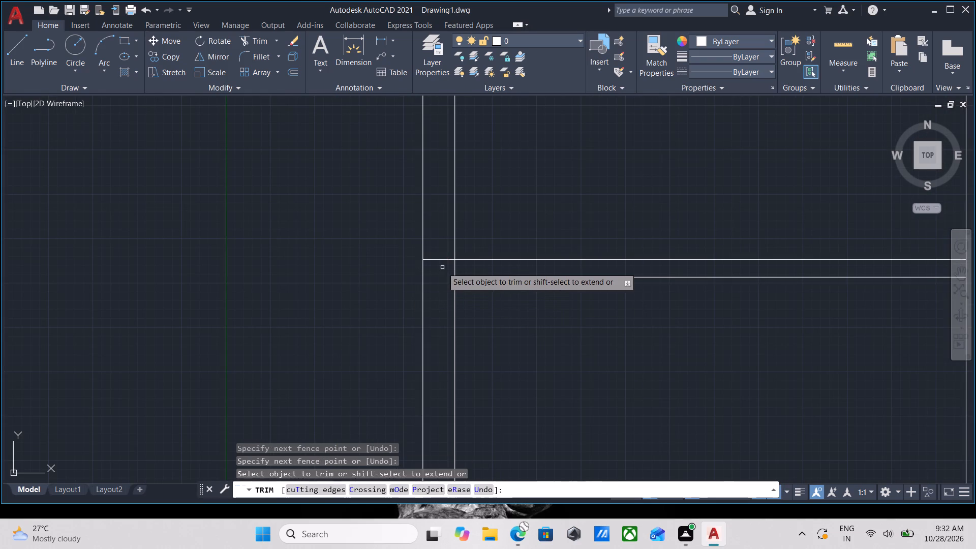
Trim the left outer wall's inner line between the two lines of the horizontal partition.
left_click(468, 269)
left_click(449, 269)
key("grave")
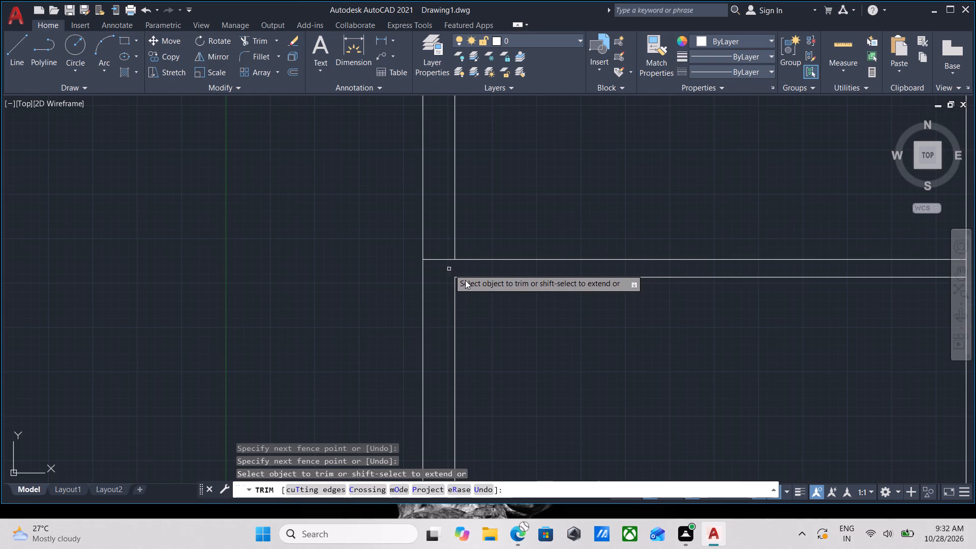
scroll(475, 293, "down", 4)
key("Escape")
scroll(541, 355, "down", 1)
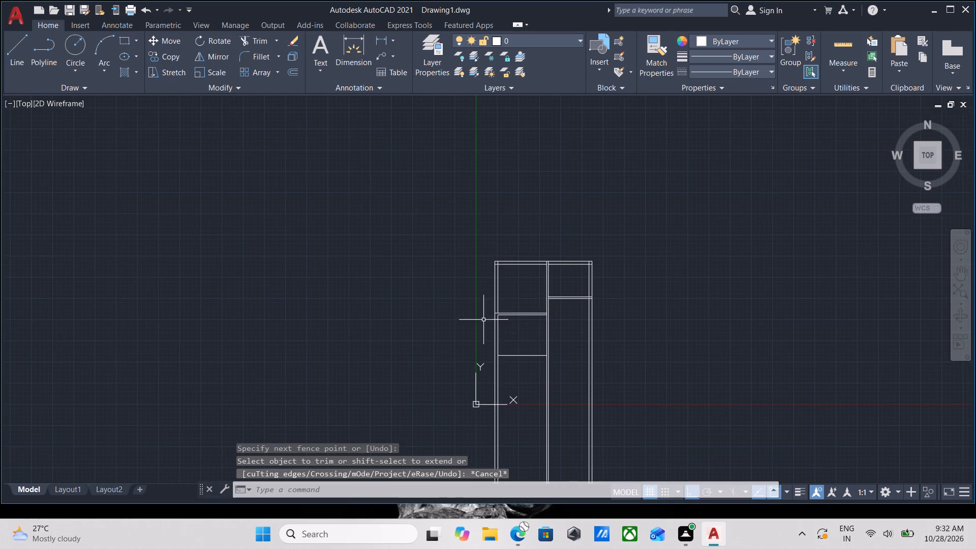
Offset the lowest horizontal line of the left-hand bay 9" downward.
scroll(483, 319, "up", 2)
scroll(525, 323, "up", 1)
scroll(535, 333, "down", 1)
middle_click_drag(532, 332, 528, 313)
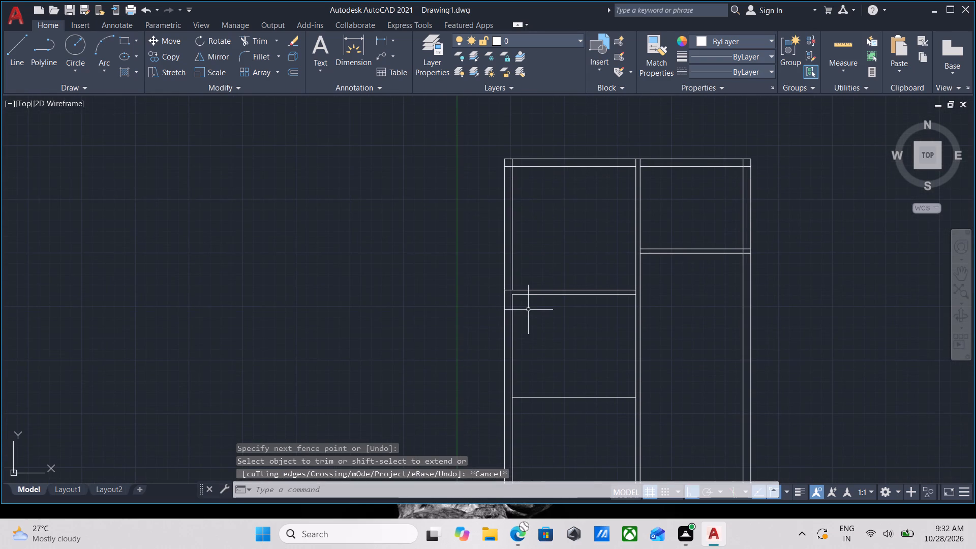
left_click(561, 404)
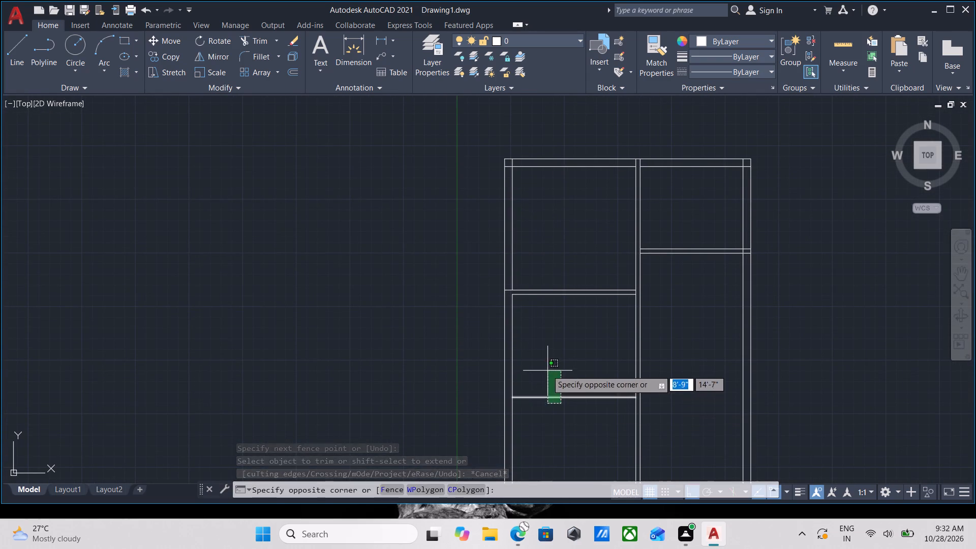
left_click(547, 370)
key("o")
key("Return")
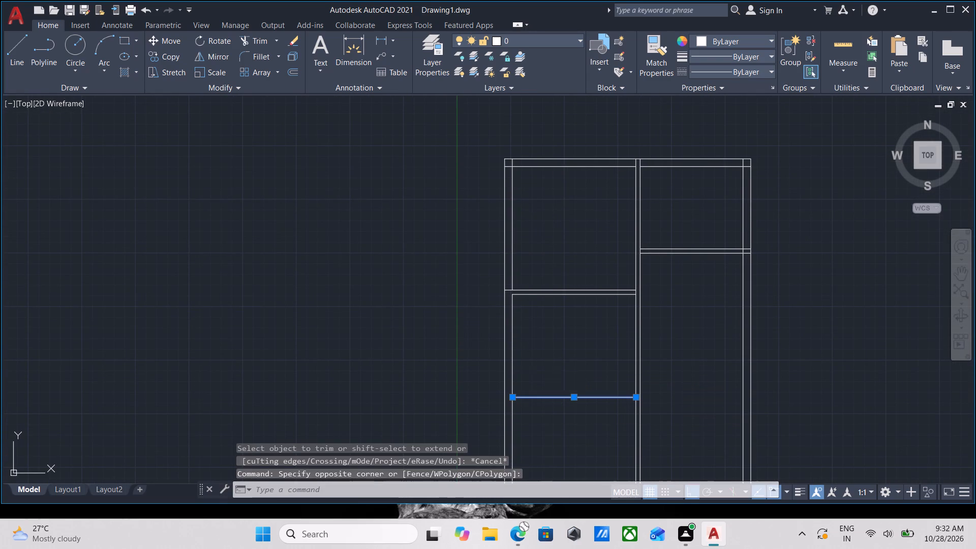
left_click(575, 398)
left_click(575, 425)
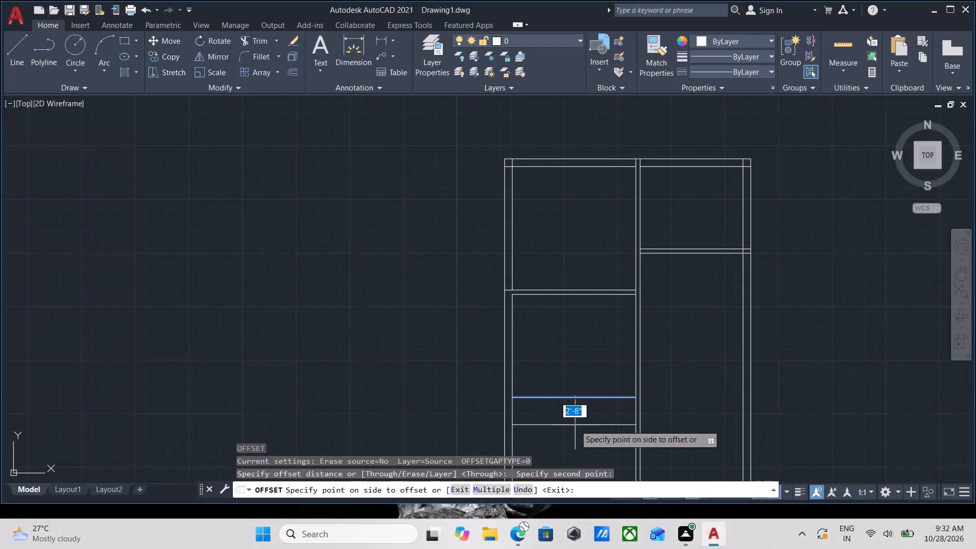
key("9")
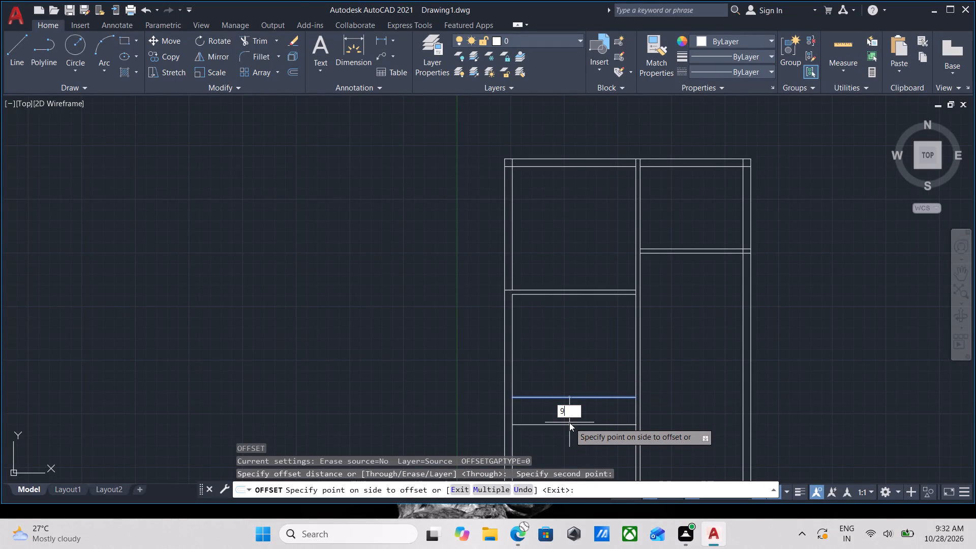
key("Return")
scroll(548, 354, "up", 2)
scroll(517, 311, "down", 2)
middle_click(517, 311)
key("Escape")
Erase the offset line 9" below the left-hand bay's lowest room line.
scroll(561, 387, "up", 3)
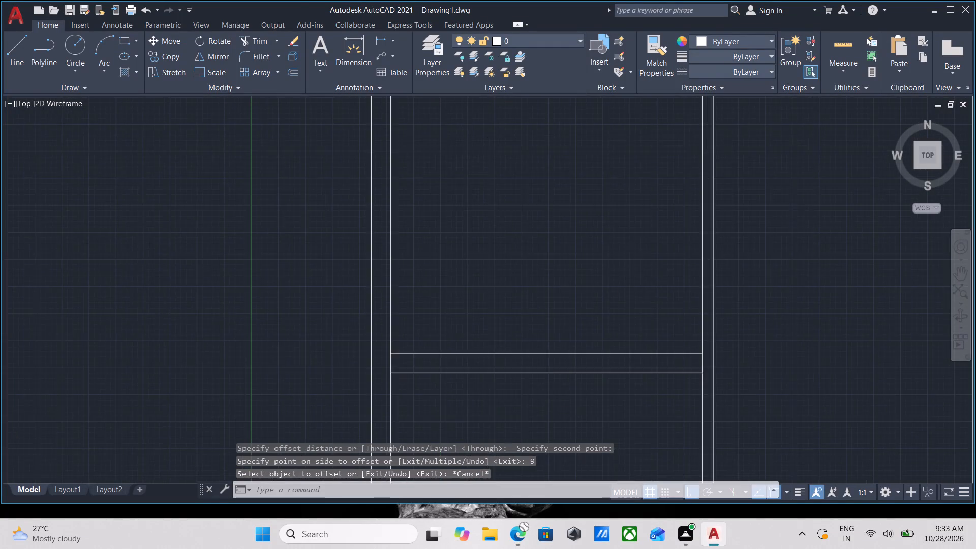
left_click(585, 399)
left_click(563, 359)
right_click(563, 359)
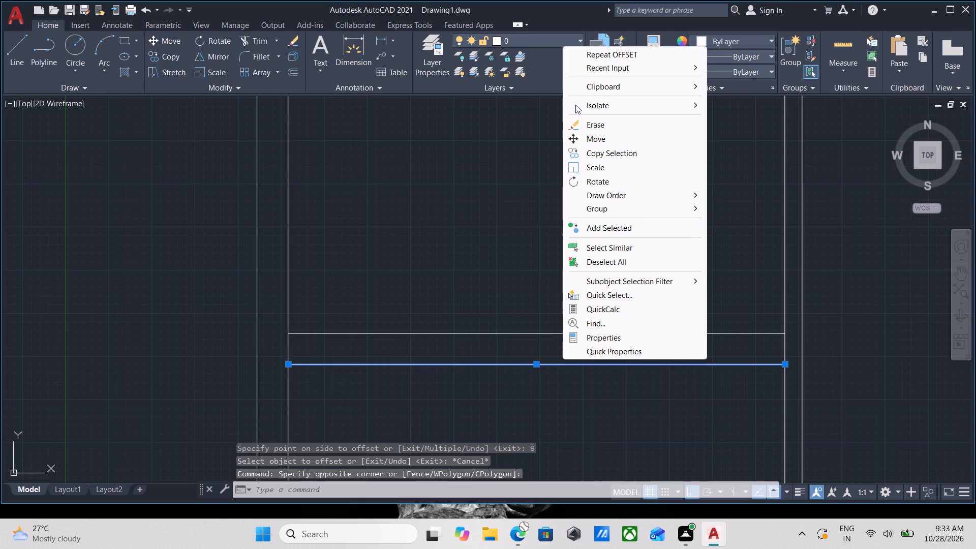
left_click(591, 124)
Offset the remaining lowest horizontal line of the left-hand bay 5" downward to form a partition.
left_click(560, 383)
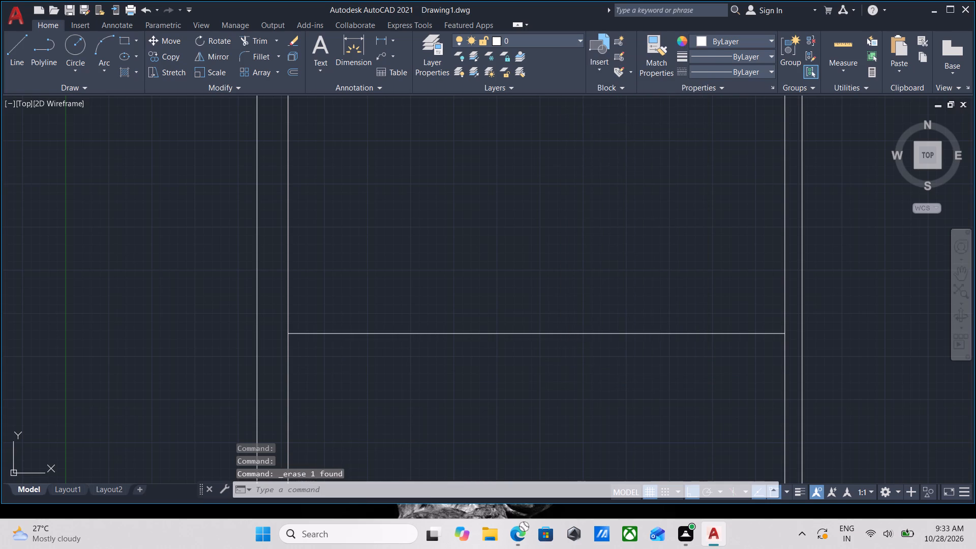
left_click(477, 287)
key("o")
key("Return")
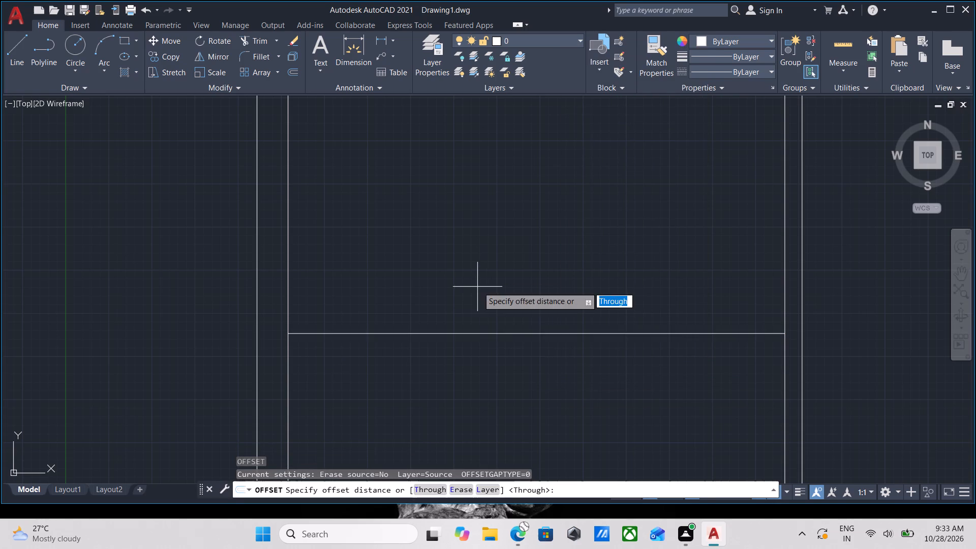
left_click(539, 335)
left_click(543, 379)
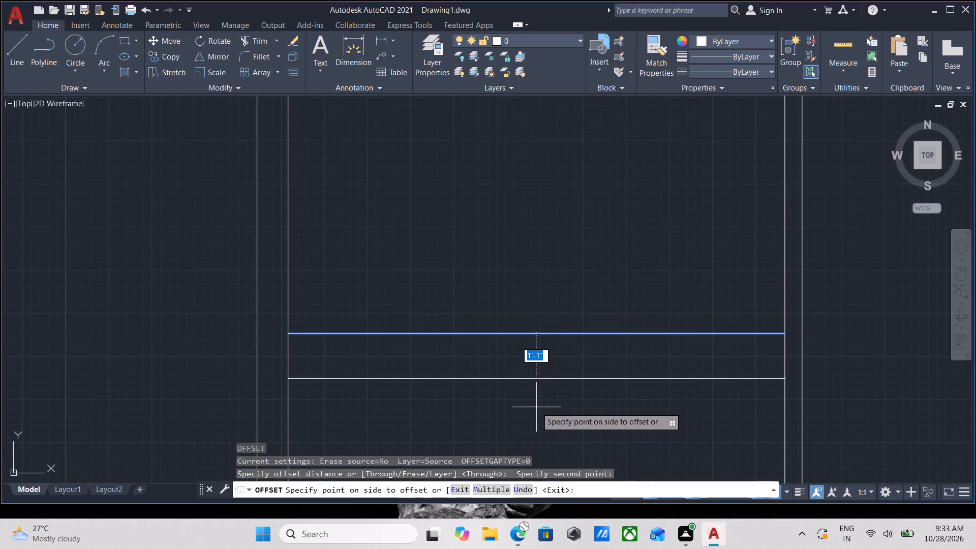
key("5")
key("Return")
scroll(393, 241, "down", 1)
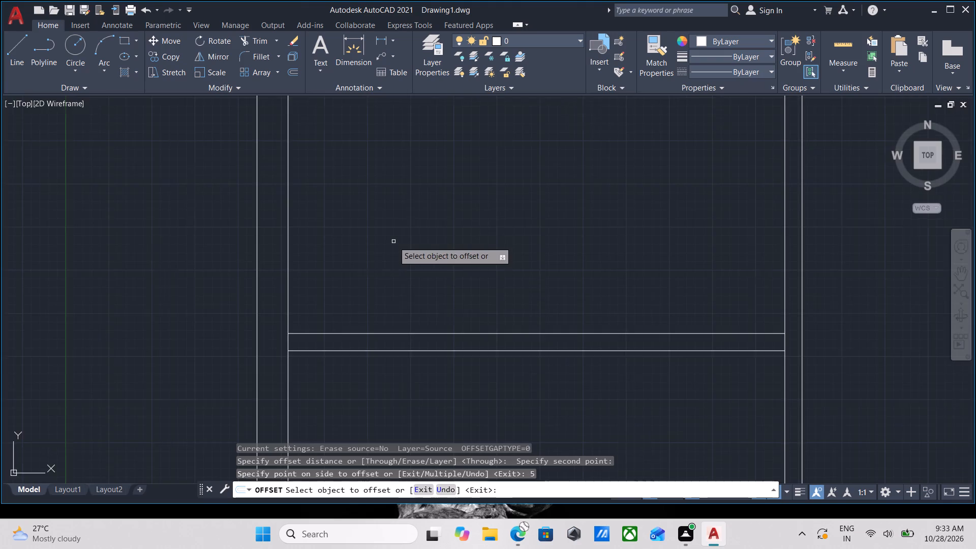
scroll(393, 241, "down", 2)
middle_click_drag(404, 248, 445, 387)
scroll(438, 339, "up", 1)
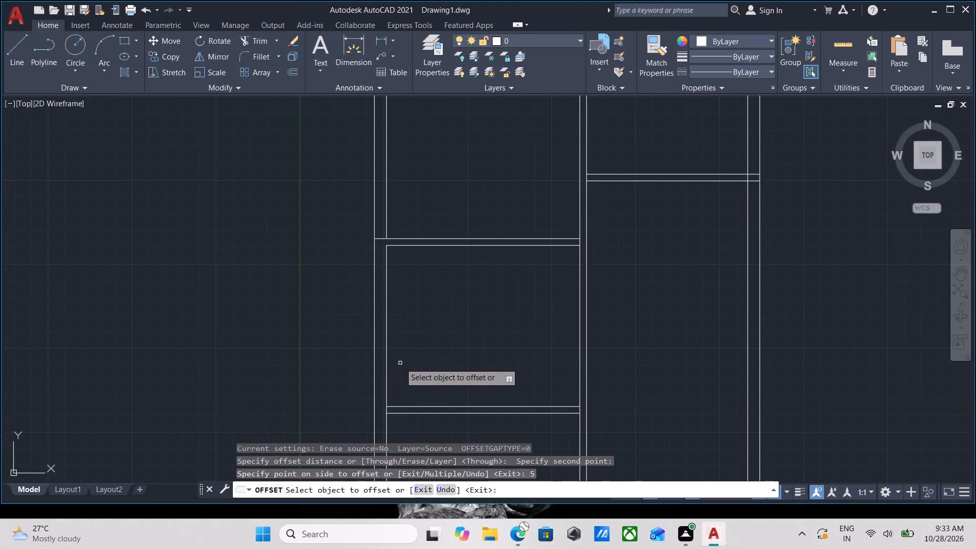
key("Escape")
Trim the left outer wall's inner line between the two lines of the new 5" partition.
type("tr")
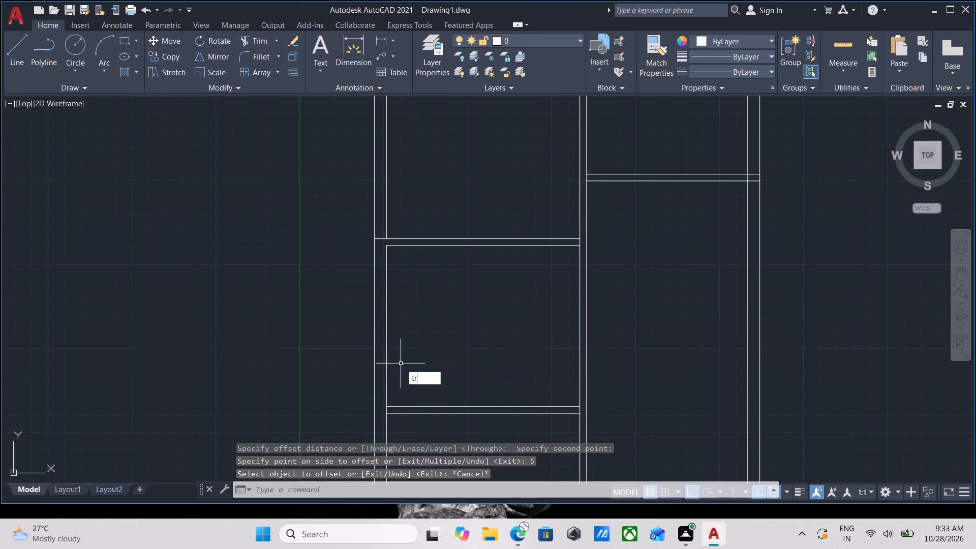
key("Return")
scroll(377, 403, "up", 3)
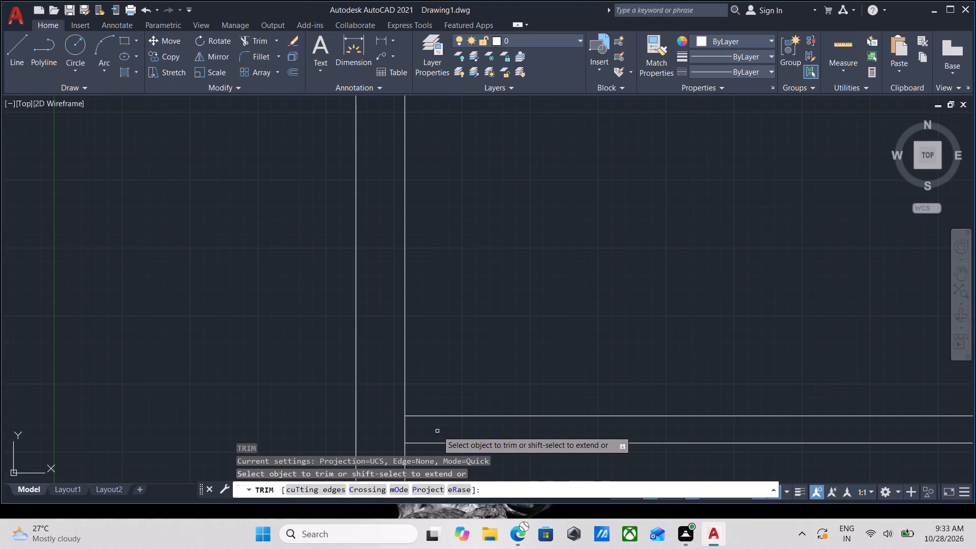
left_click(437, 431)
left_click(382, 430)
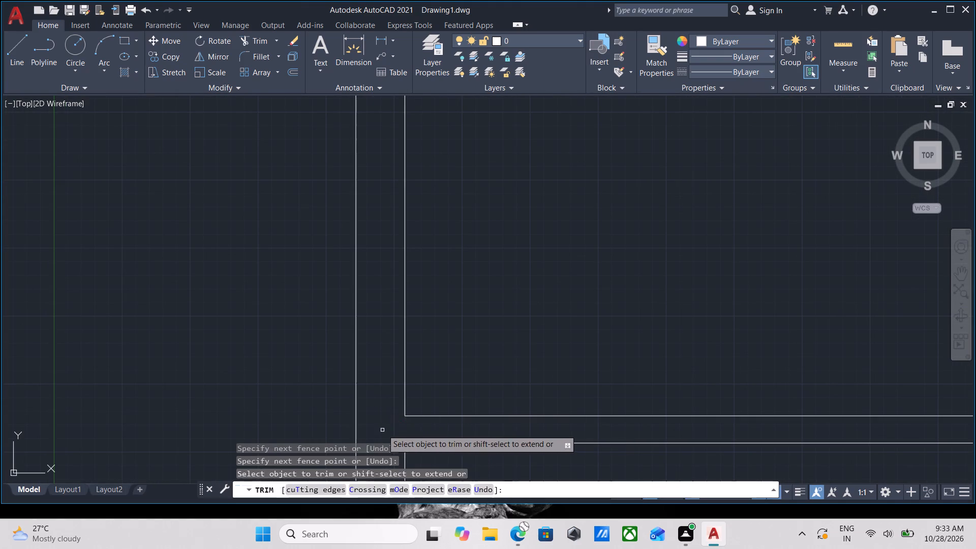
key("Escape")
Offset the left outer wall's inner line 3' into the room between the two left-hand partitions.
scroll(428, 276, "down", 2)
middle_click_drag(434, 291, 439, 343)
left_click(444, 331)
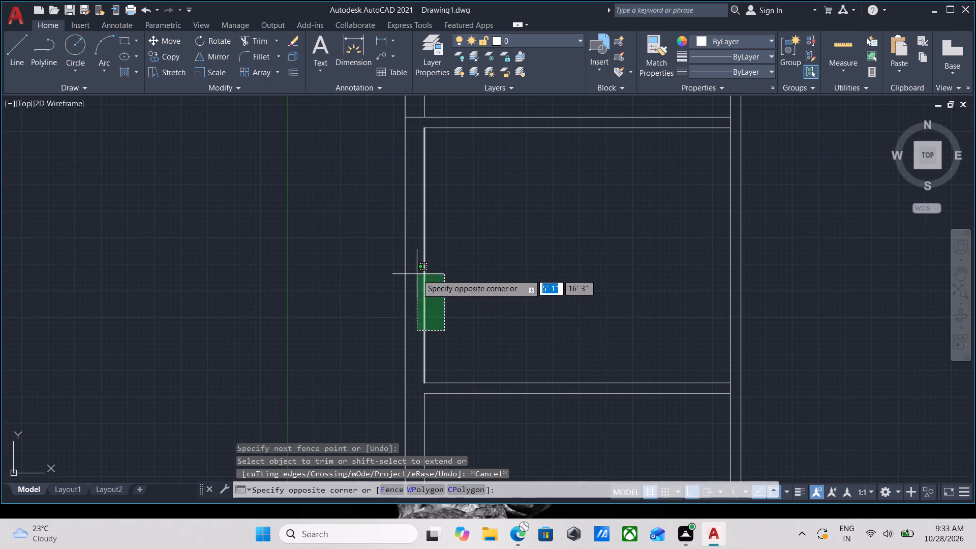
left_click(417, 274)
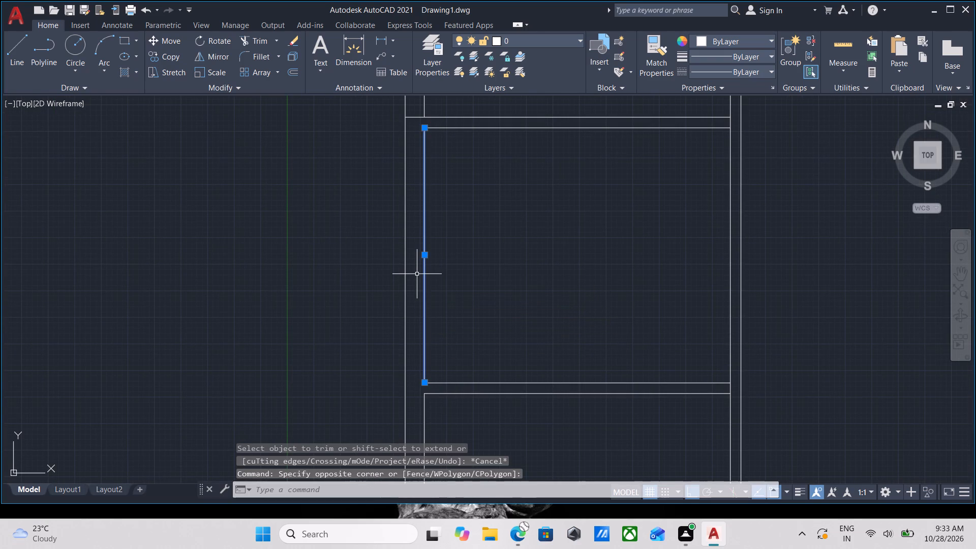
key("o")
key("Return")
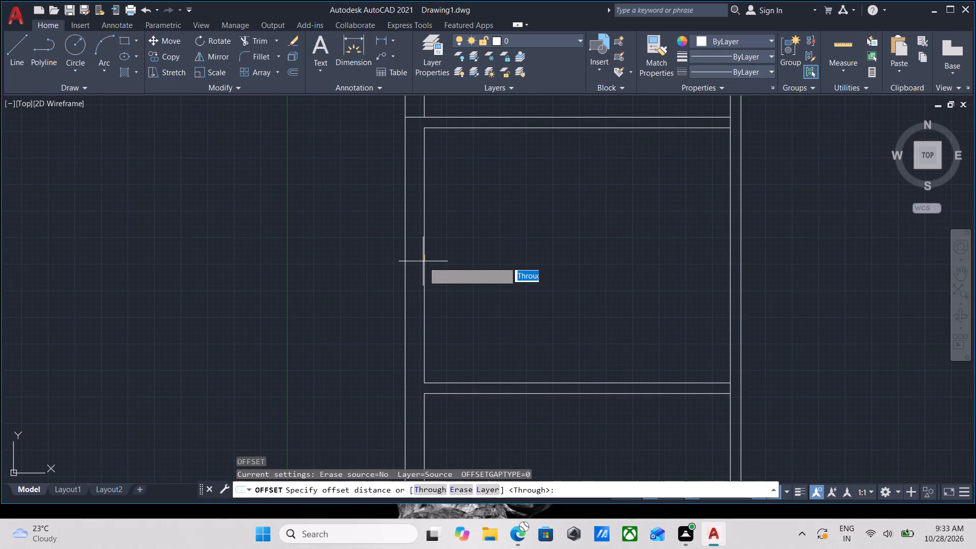
left_click(423, 261)
left_click(476, 255)
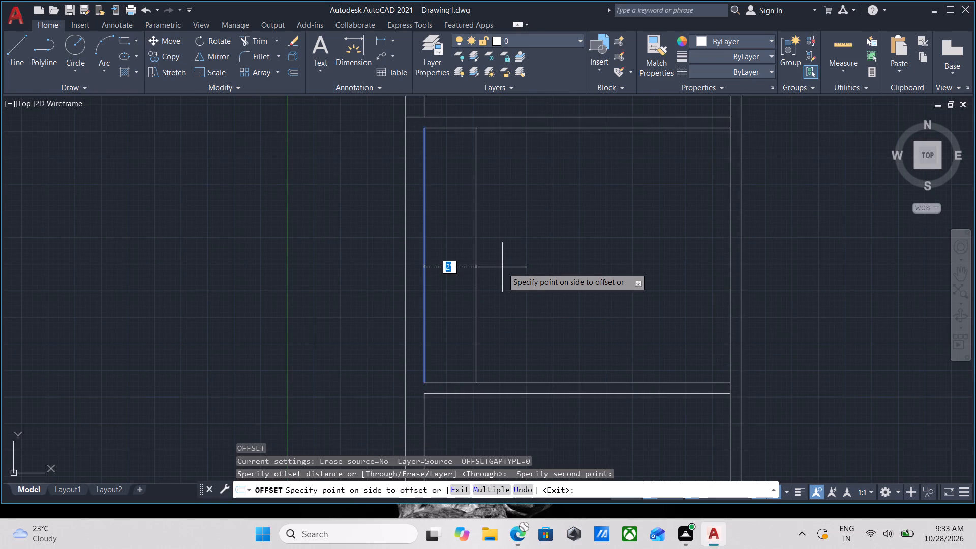
type("3'")
key("Return")
Offset the lower line of the upper left-hand partition 3' downward into the same room.
scroll(602, 247, "down", 2)
middle_click_drag(602, 247, 615, 344)
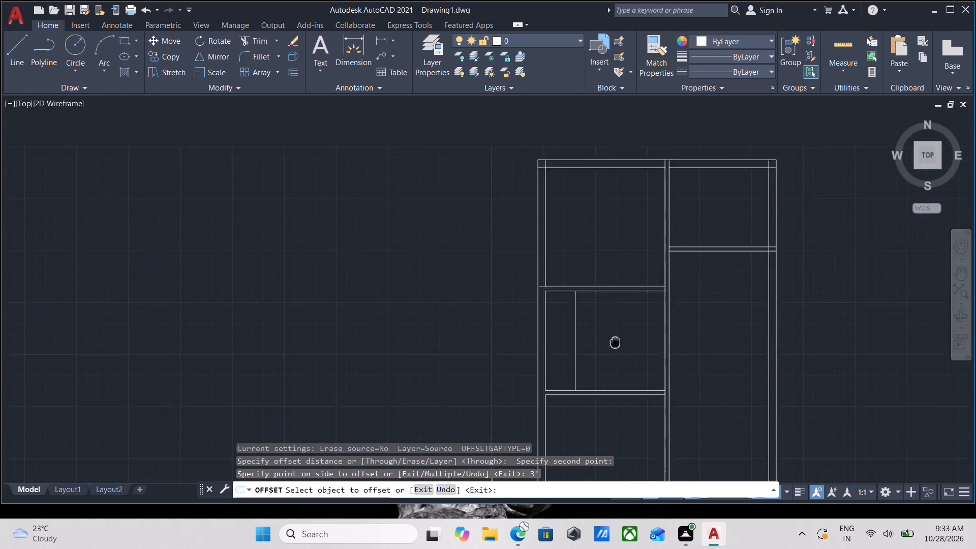
middle_click_drag(615, 344, 615, 348)
scroll(614, 294, "up", 1)
left_click(611, 305)
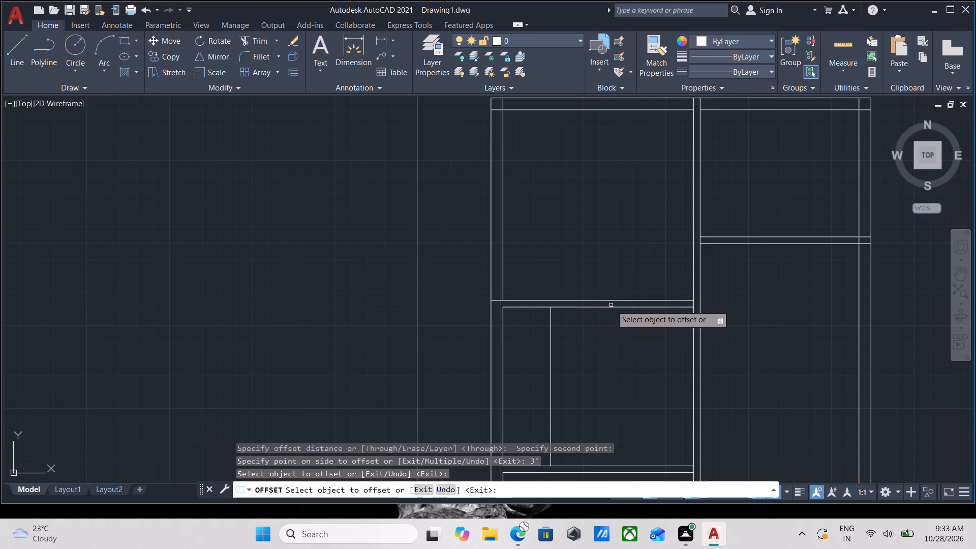
left_click(624, 307)
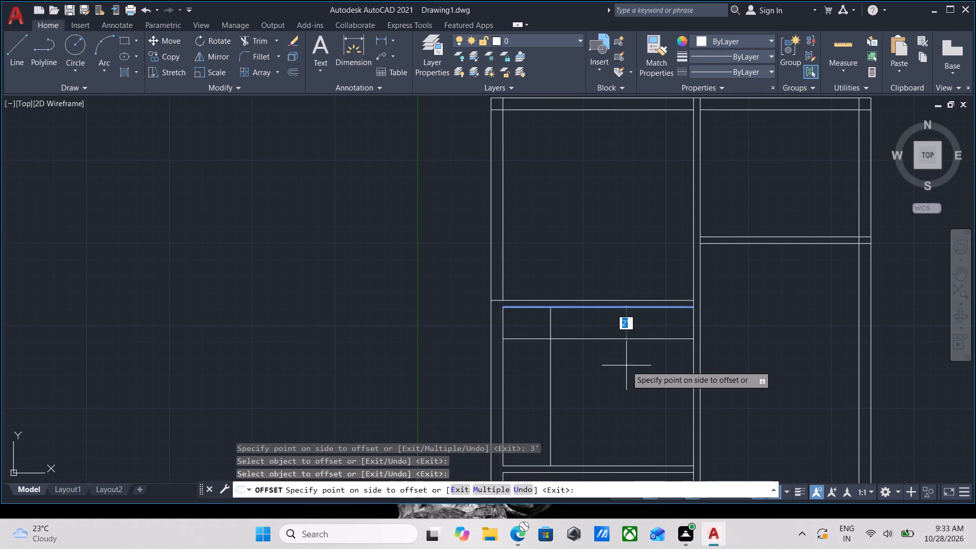
type("3'")
key("Return")
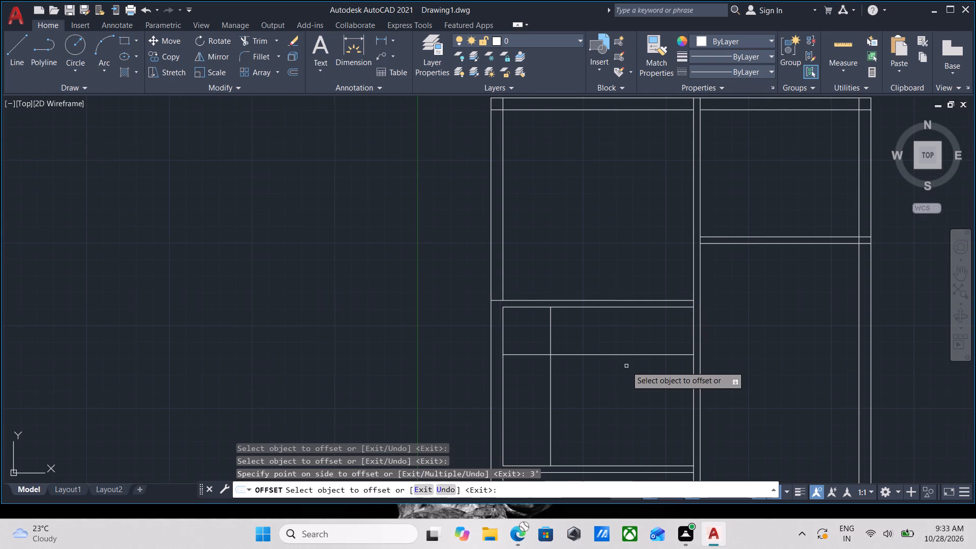
key("Escape")
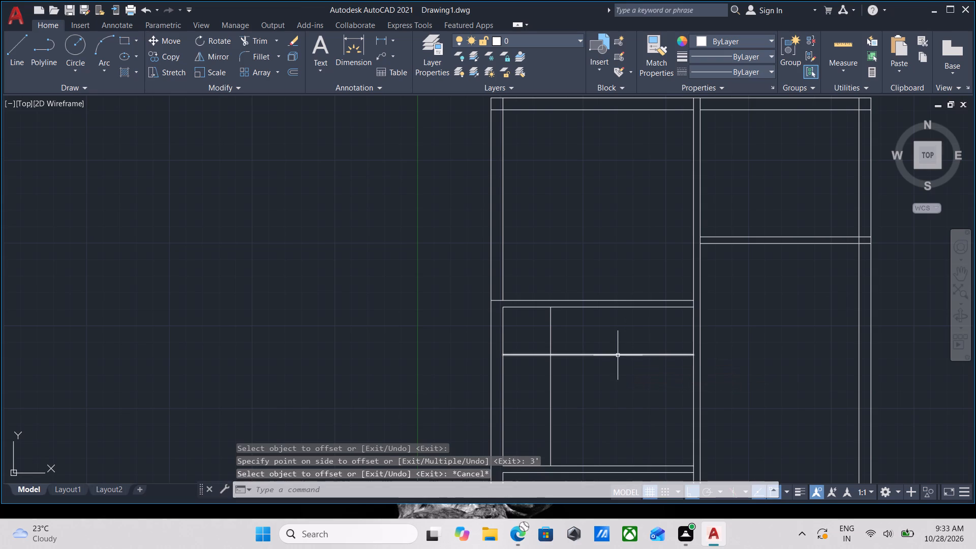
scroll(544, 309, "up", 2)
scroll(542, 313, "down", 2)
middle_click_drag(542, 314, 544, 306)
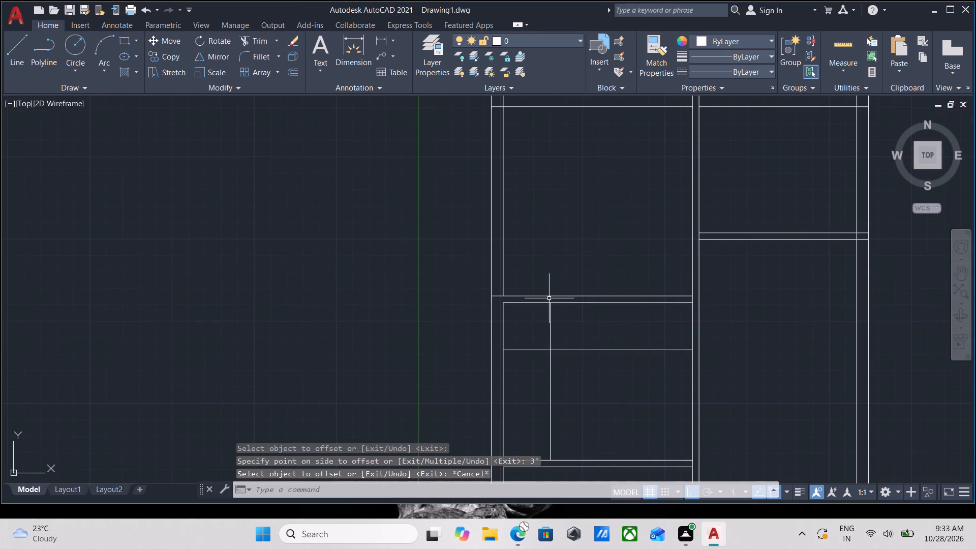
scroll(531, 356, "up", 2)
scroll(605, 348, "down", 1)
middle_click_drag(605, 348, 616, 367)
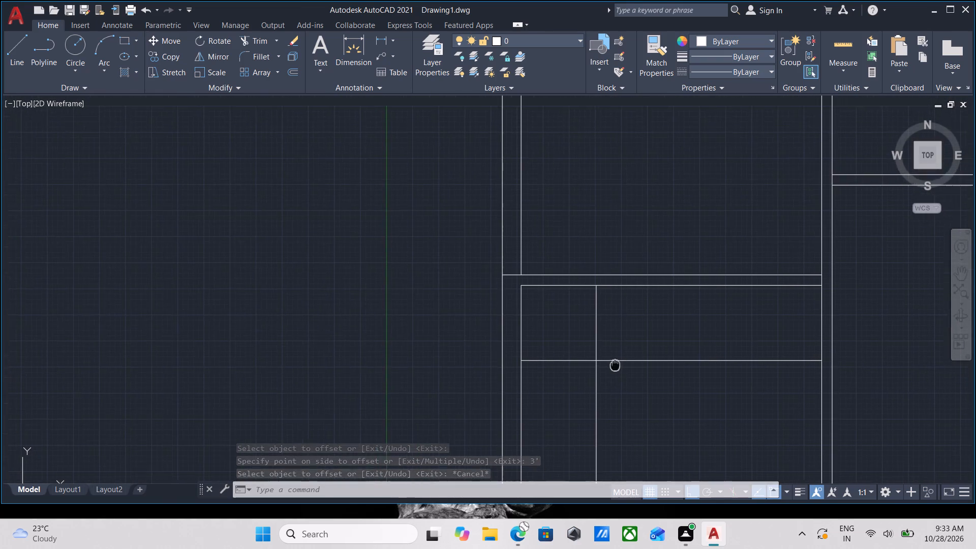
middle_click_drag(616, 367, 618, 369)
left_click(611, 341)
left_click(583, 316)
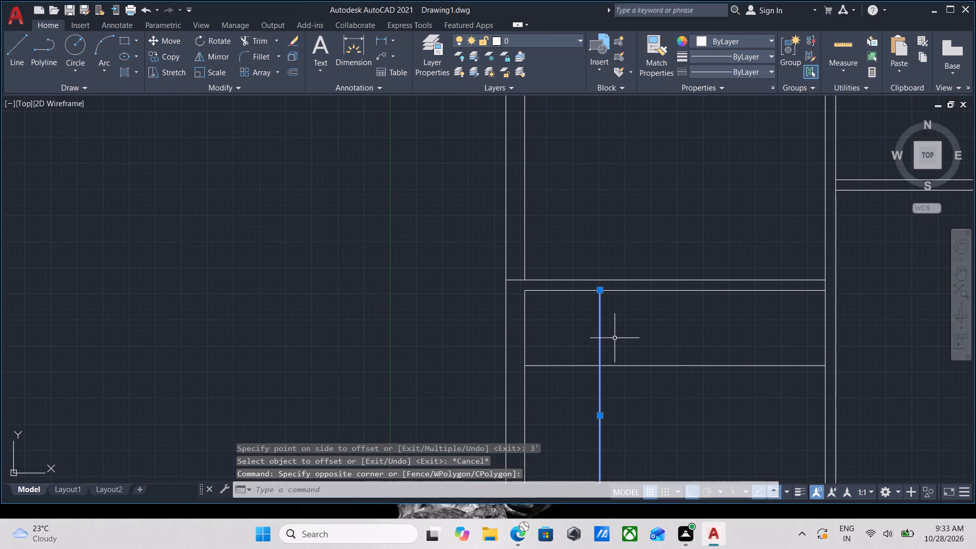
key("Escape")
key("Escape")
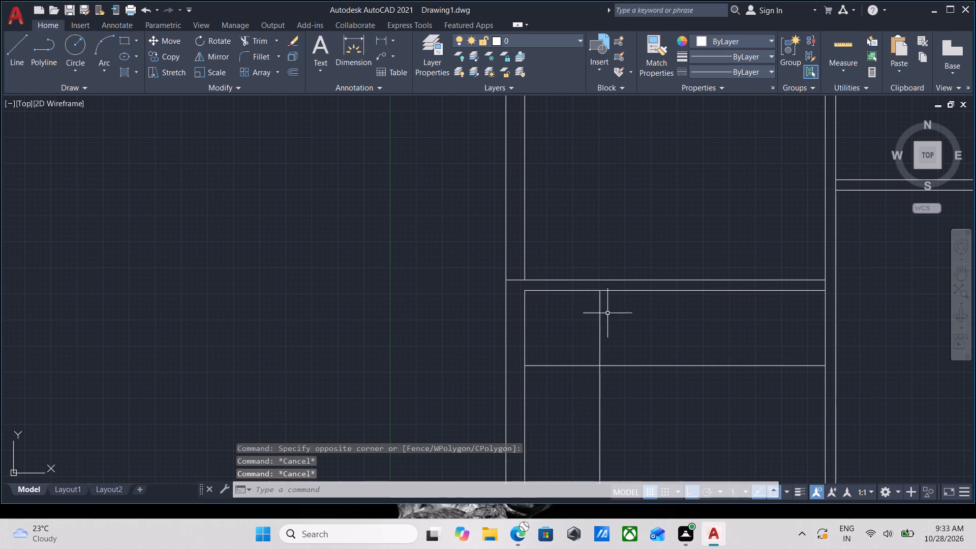
Stretch the top end of the 3' vertical offset line down to its intersection with the 3' horizontal offset line.
left_click(609, 324)
left_click(557, 295)
scroll(590, 291, "up", 2)
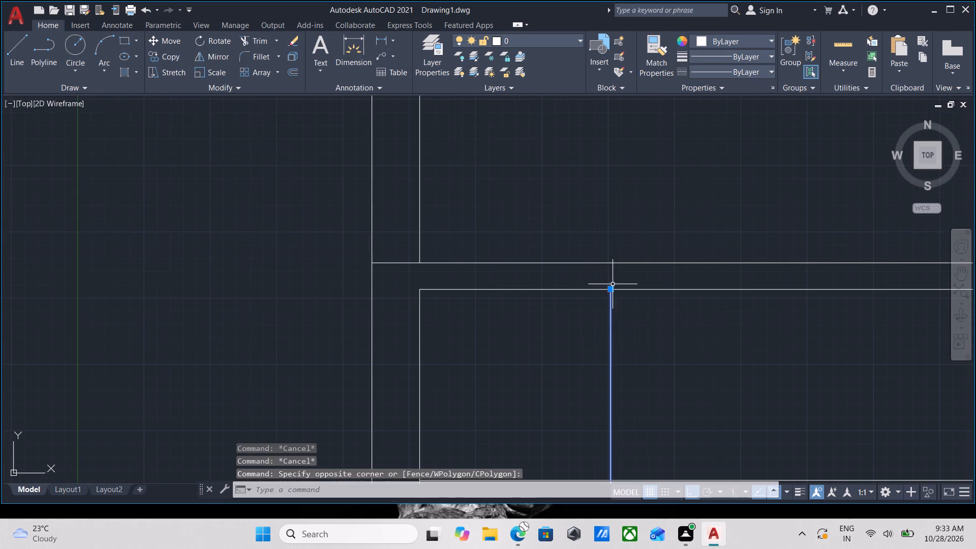
left_click(612, 290)
middle_click_drag(614, 406, 609, 296)
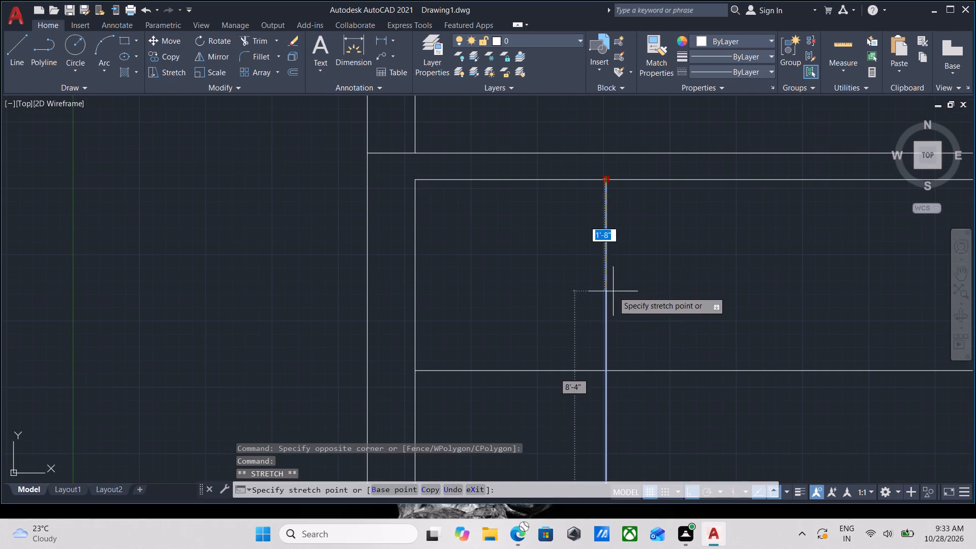
left_click(608, 370)
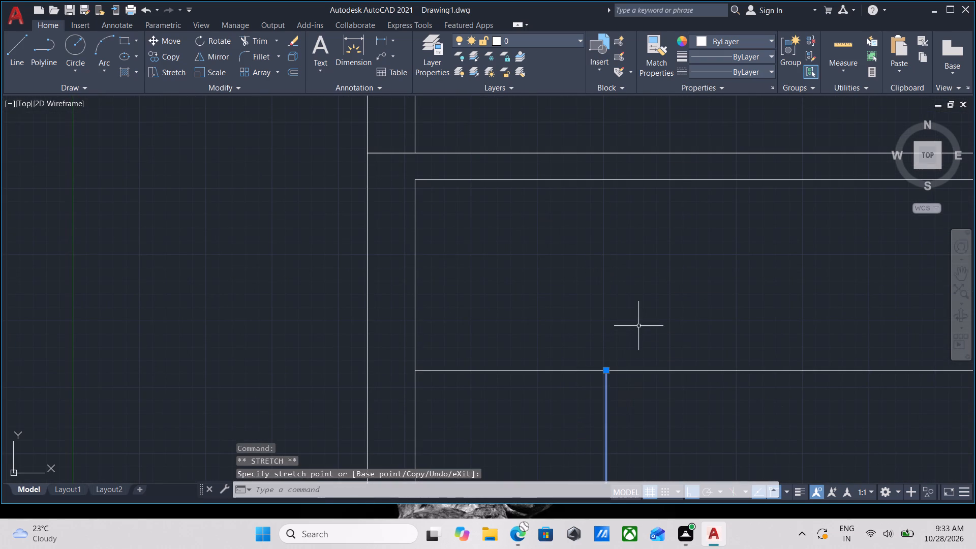
key("Escape")
scroll(636, 320, "down", 3)
key("Escape")
Draw a vertical line from the shortened line's top end up to the lower line of the upper left-hand partition.
scroll(643, 367, "up", 2)
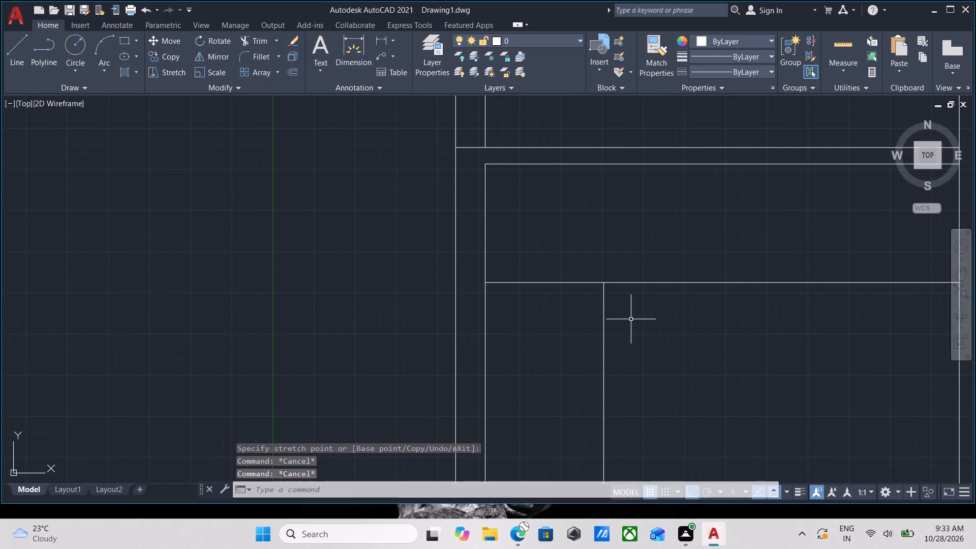
scroll(630, 318, "up", 1)
scroll(603, 304, "down", 1)
key("l")
key("Return")
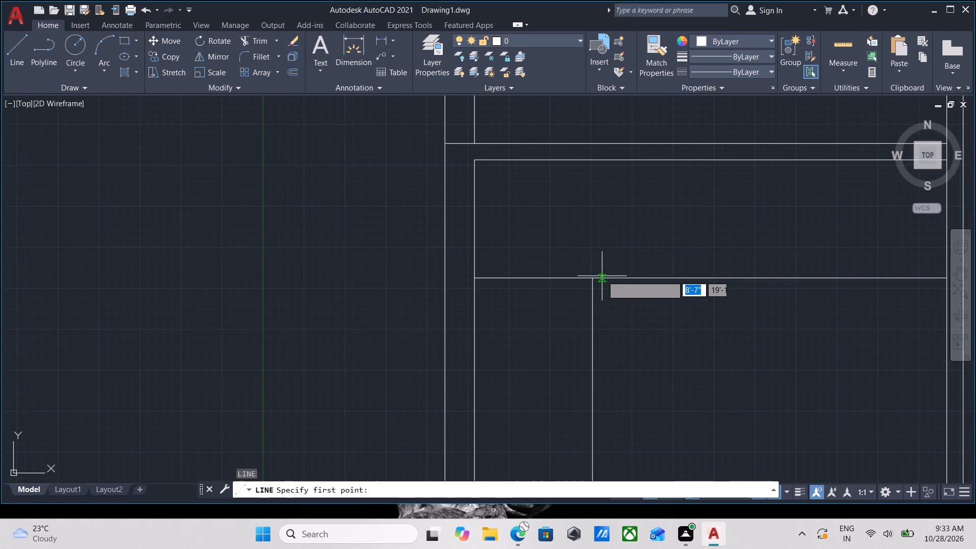
left_click(594, 278)
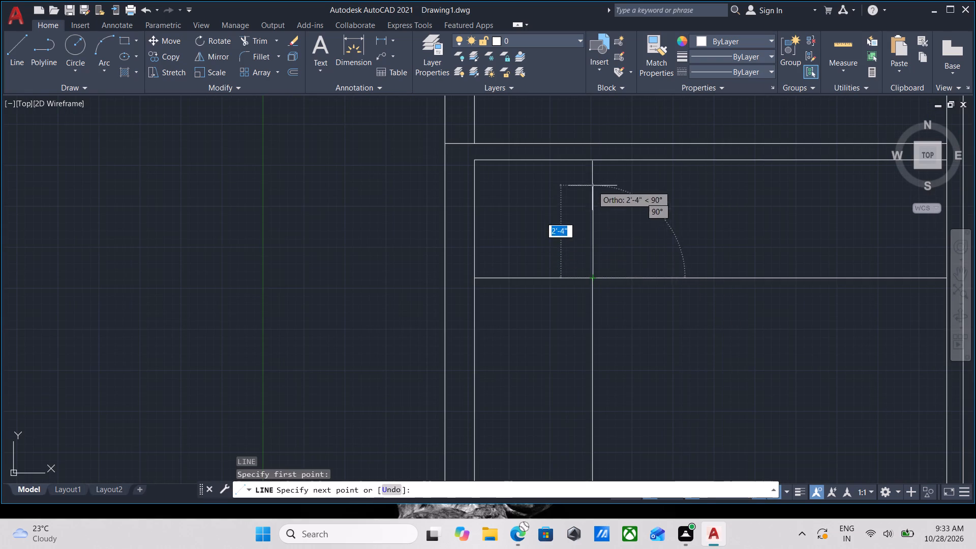
left_click(594, 158)
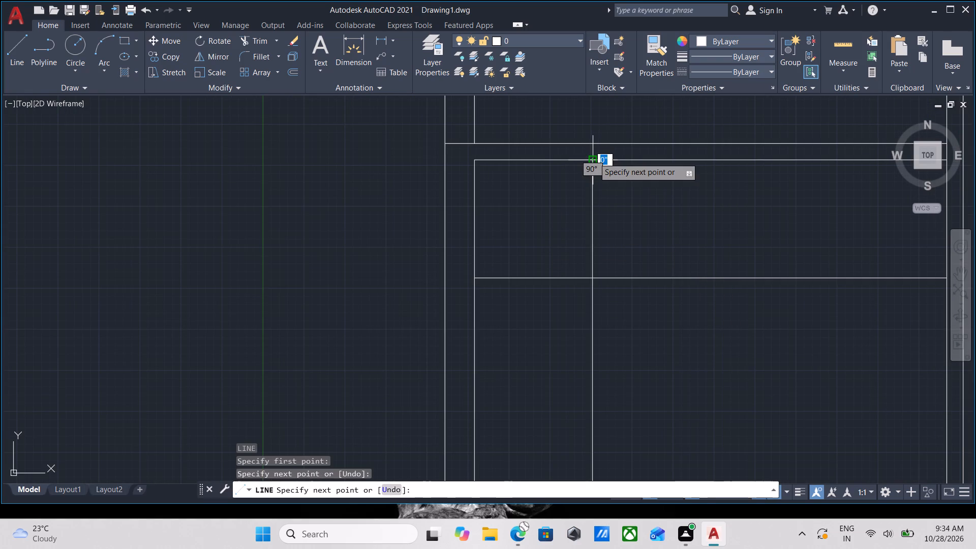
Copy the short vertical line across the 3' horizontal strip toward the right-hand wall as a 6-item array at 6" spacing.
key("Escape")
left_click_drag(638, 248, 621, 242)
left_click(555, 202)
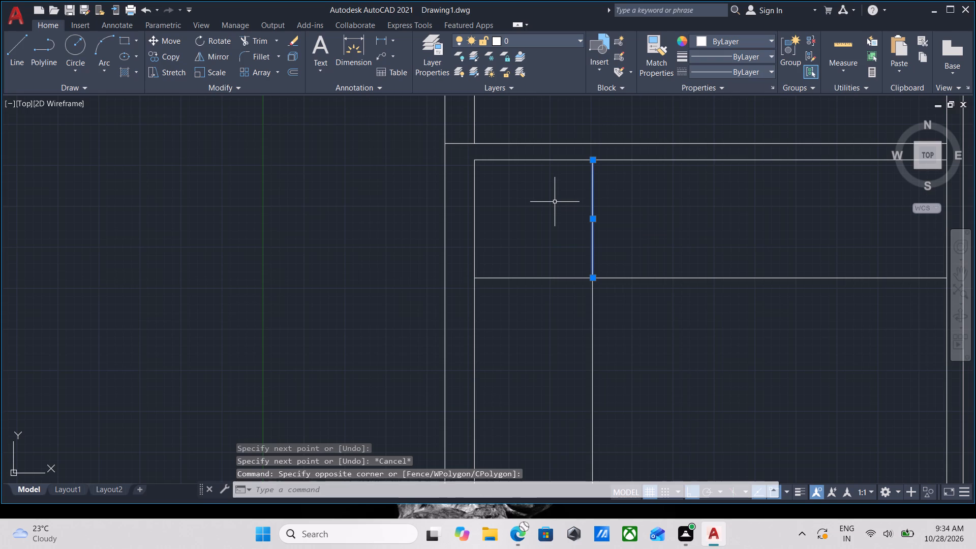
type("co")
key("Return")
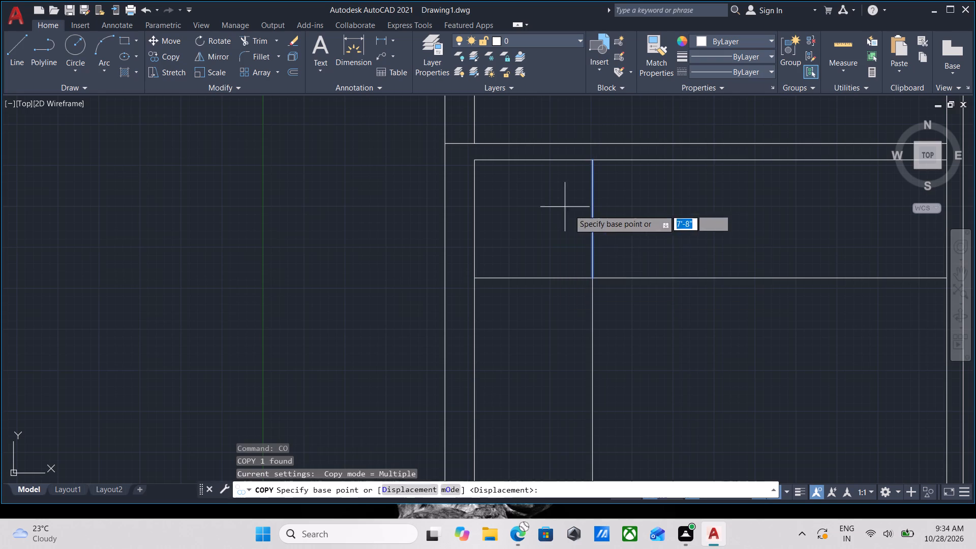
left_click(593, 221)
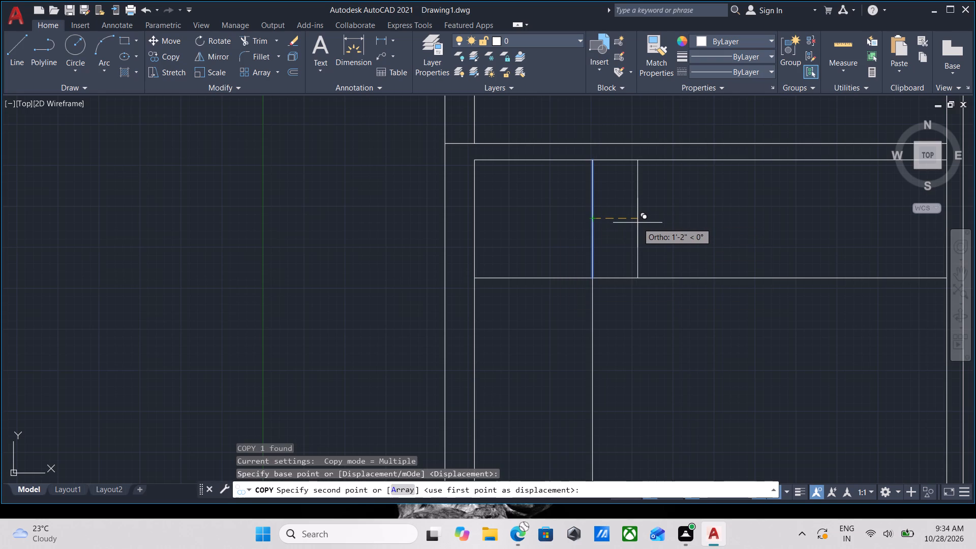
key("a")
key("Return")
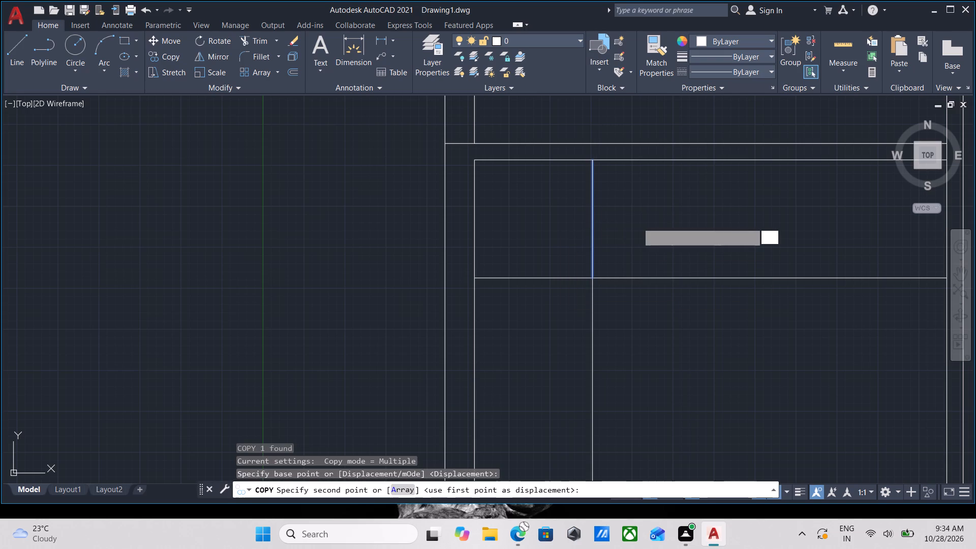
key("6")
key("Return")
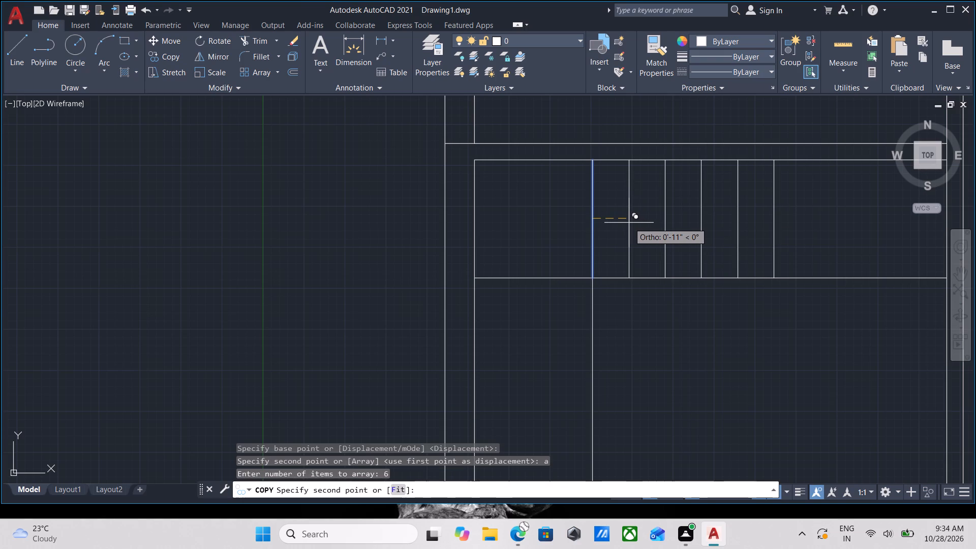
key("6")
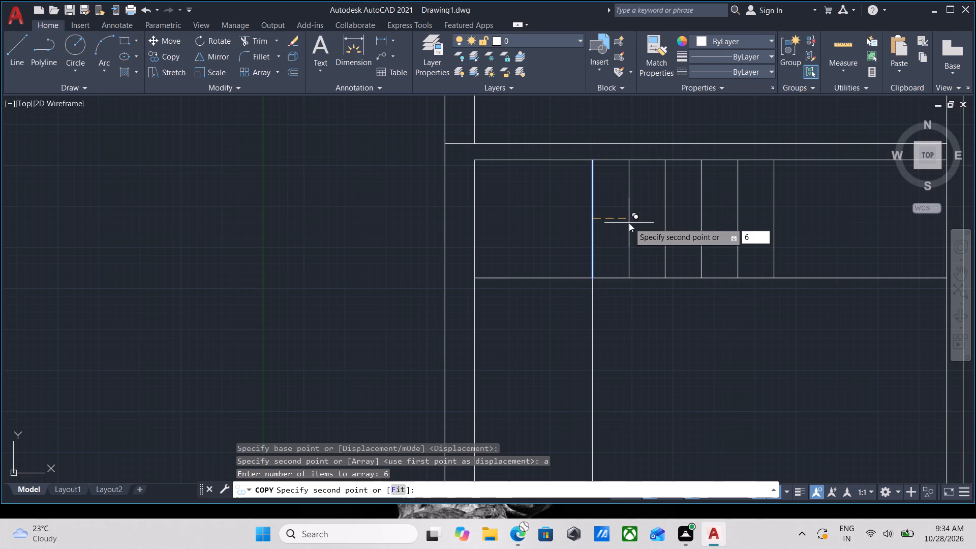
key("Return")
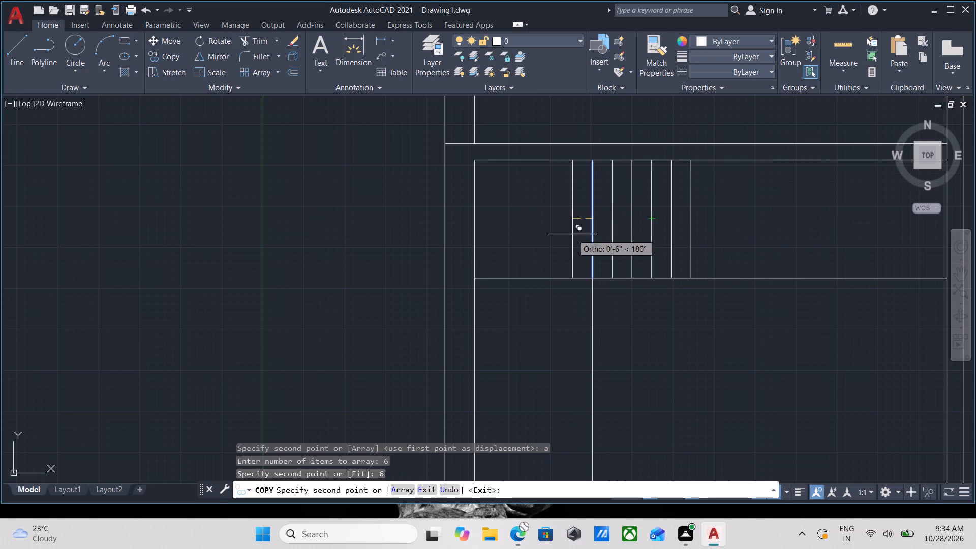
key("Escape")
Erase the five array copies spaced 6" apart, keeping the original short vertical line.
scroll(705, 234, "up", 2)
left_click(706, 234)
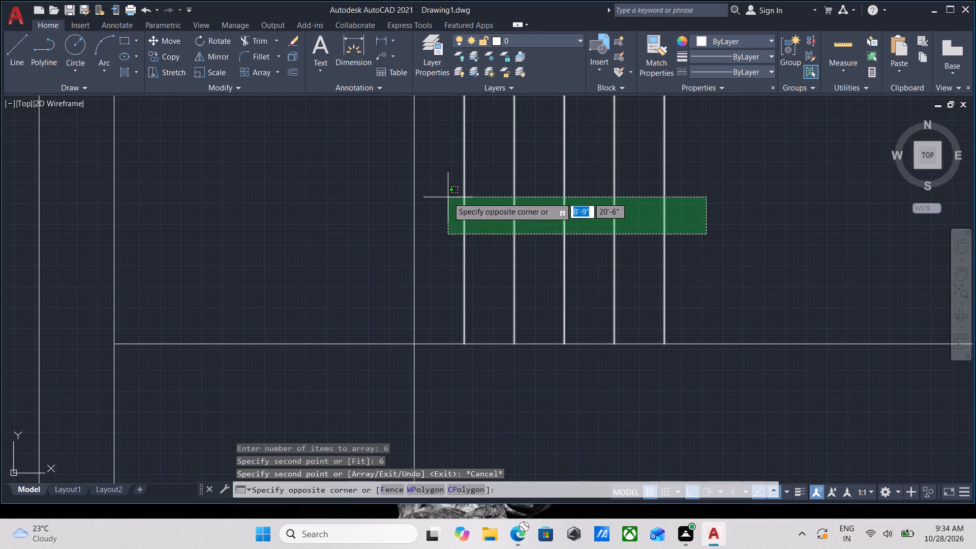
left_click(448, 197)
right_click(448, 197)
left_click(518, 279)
Copy the short vertical line to the right along the upper 3' strip as a 6-item array at 1' spacing.
left_click(447, 239)
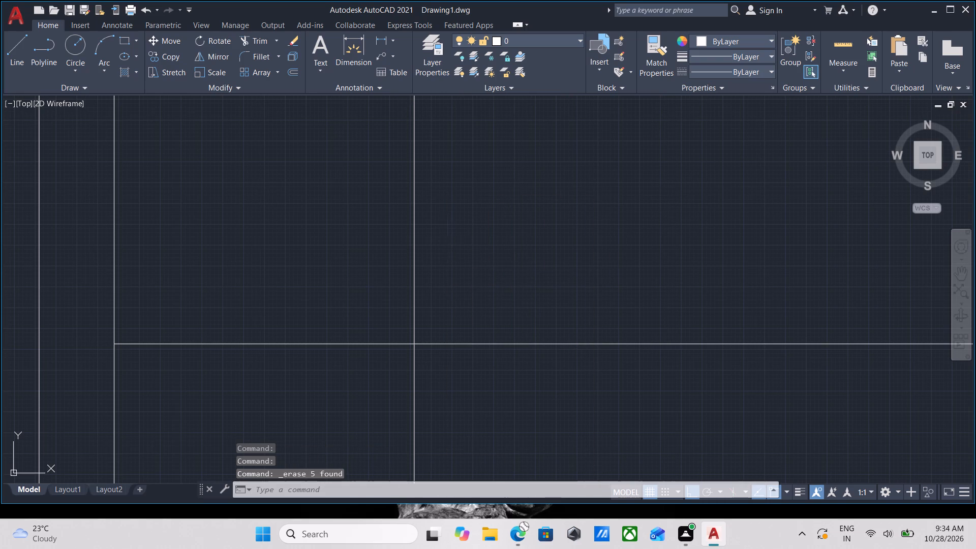
left_click(357, 183)
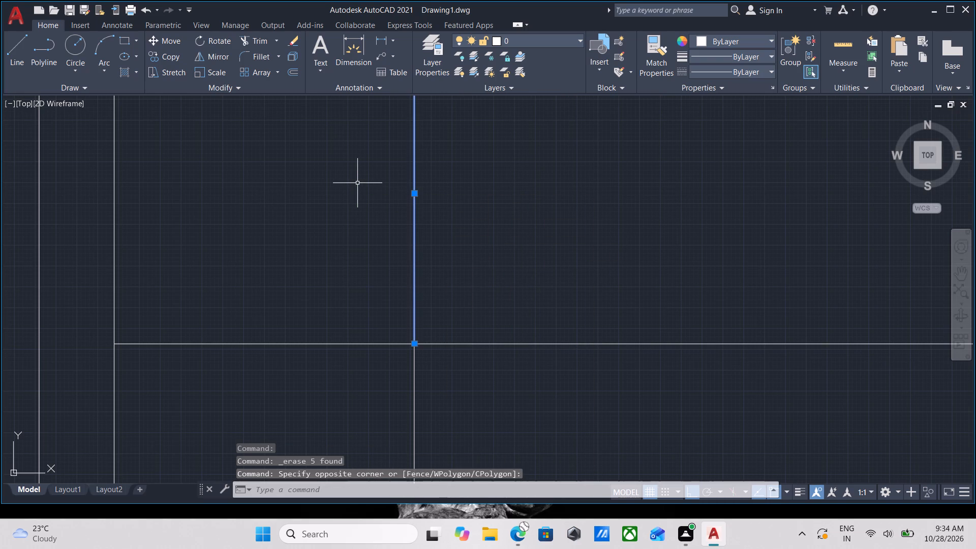
key("c")
key("o")
key("Return")
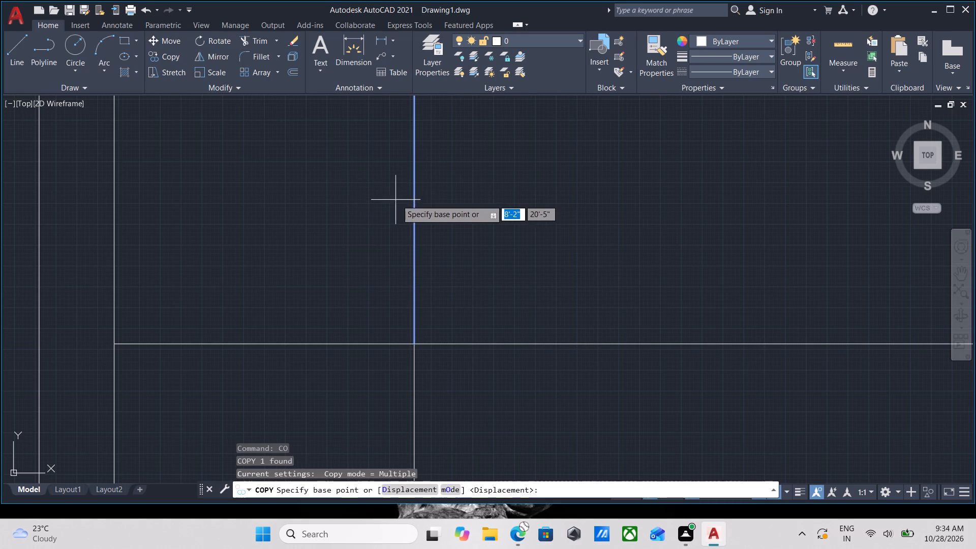
scroll(416, 188, "down", 2)
left_click(418, 192)
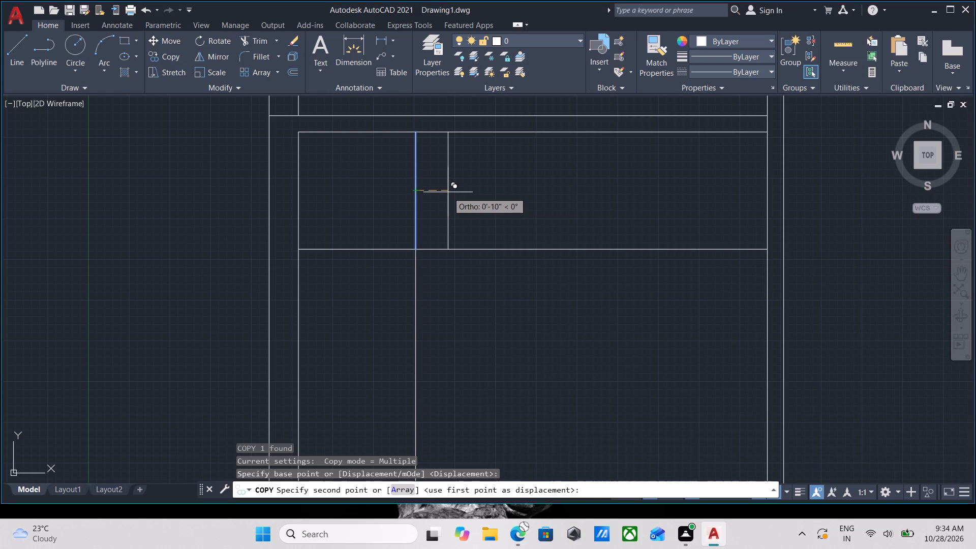
key("a")
key("Return")
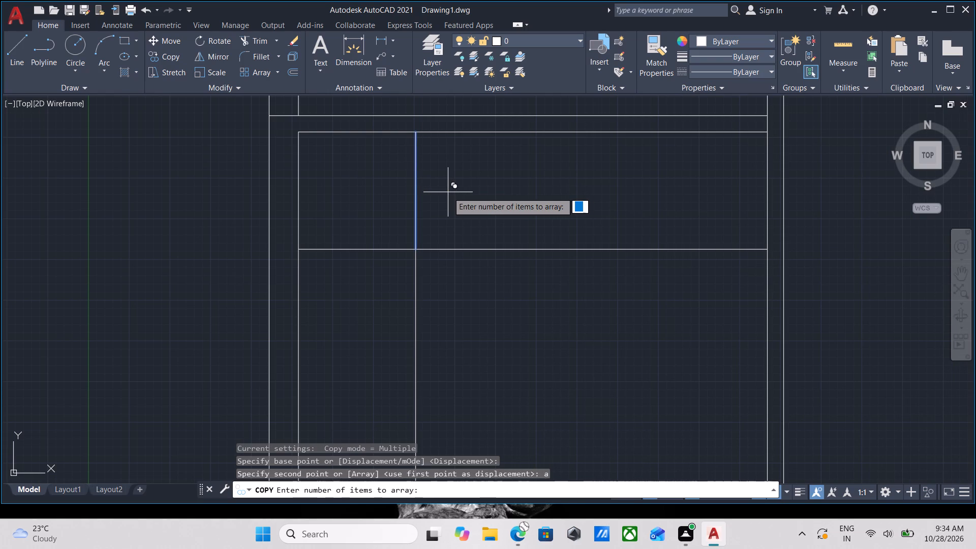
key("6")
key("Return")
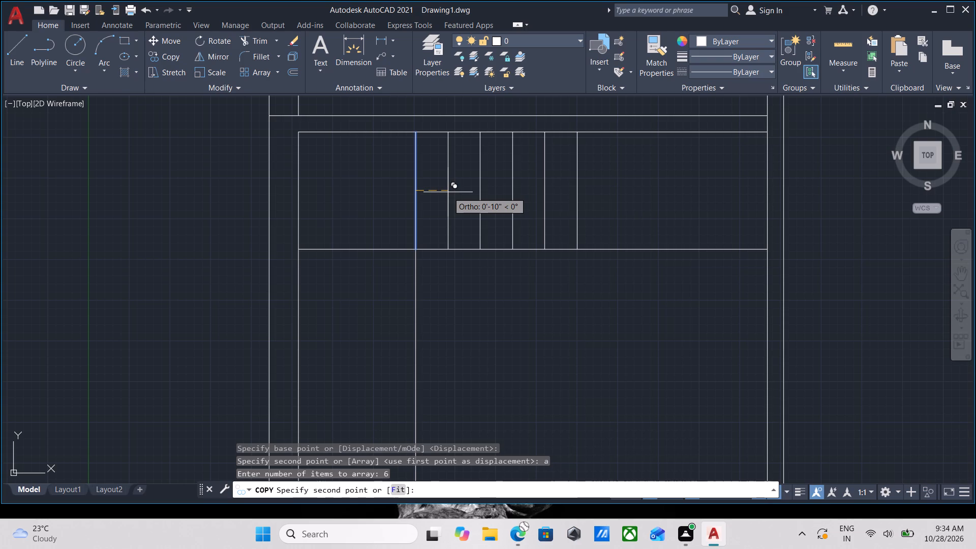
key("1")
key("apostrophe")
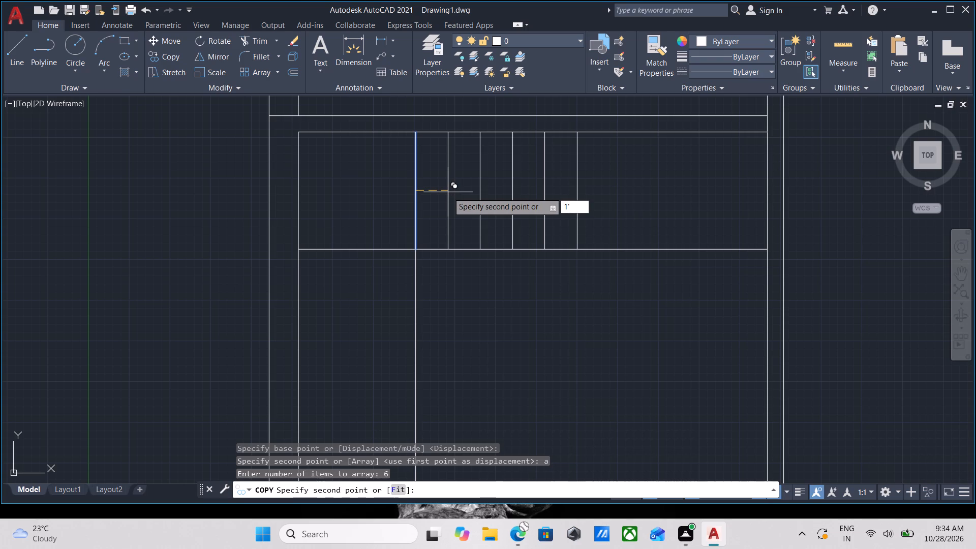
key("Return")
key("Escape")
Stretch the left end of the 3' horizontal offset line to its intersection with the 3' vertical offset line.
scroll(573, 206, "down", 1)
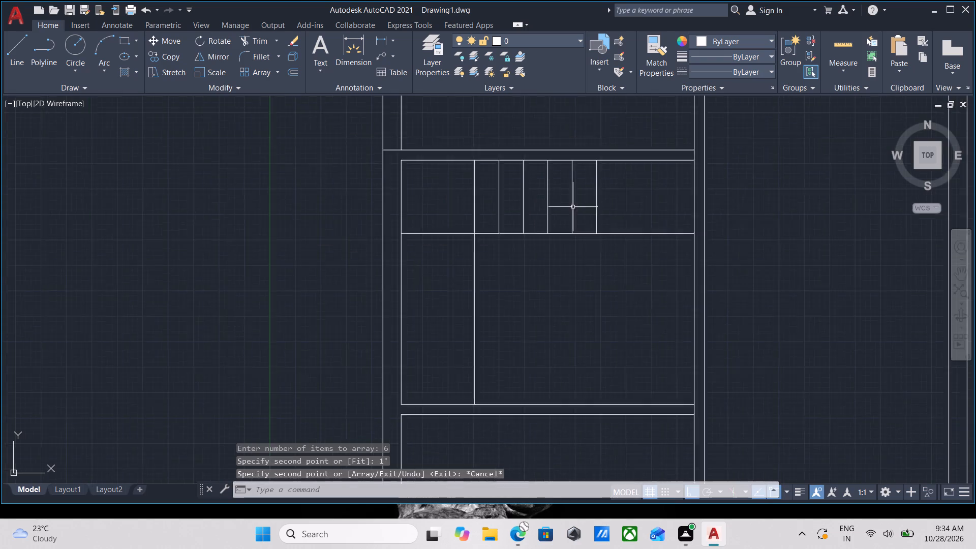
scroll(572, 207, "down", 1)
scroll(480, 236, "up", 2)
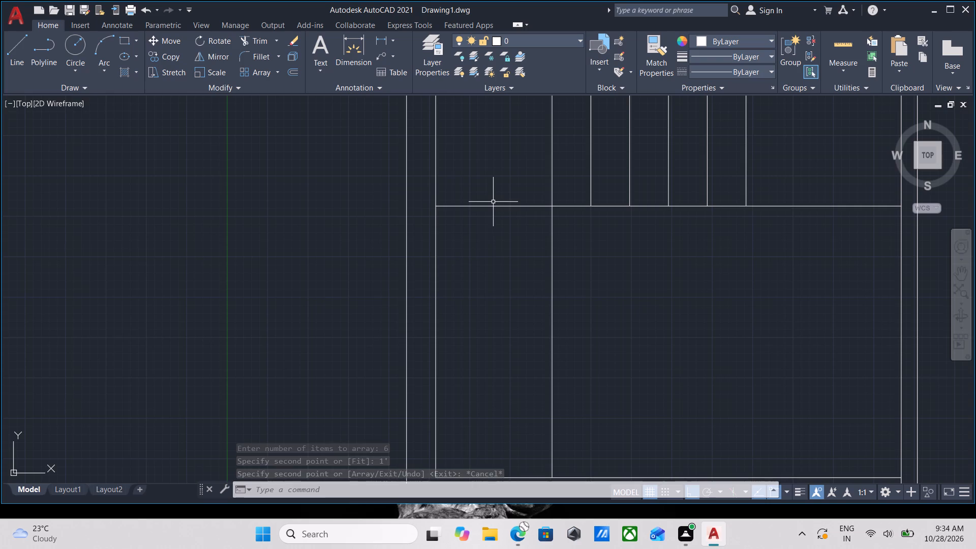
left_click(513, 209)
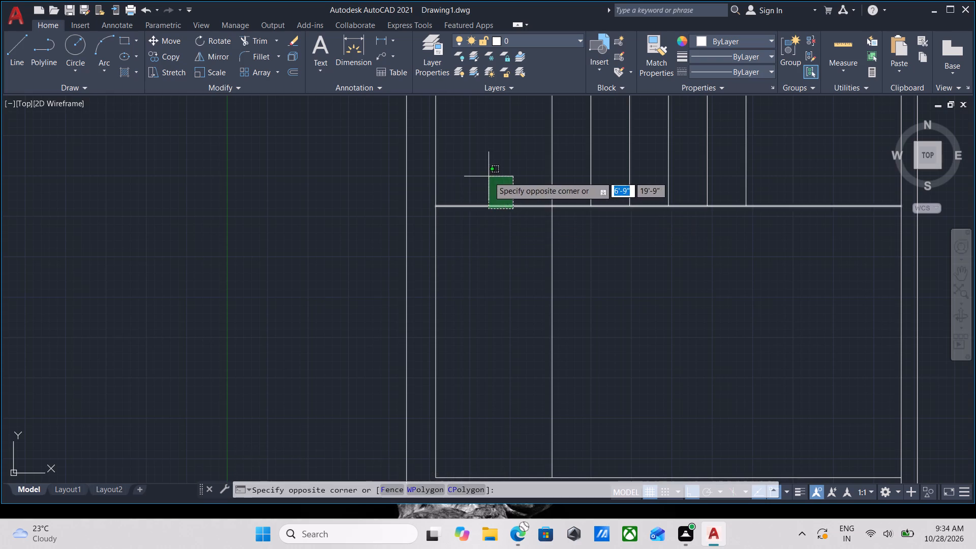
left_click(488, 176)
scroll(442, 201, "up", 3)
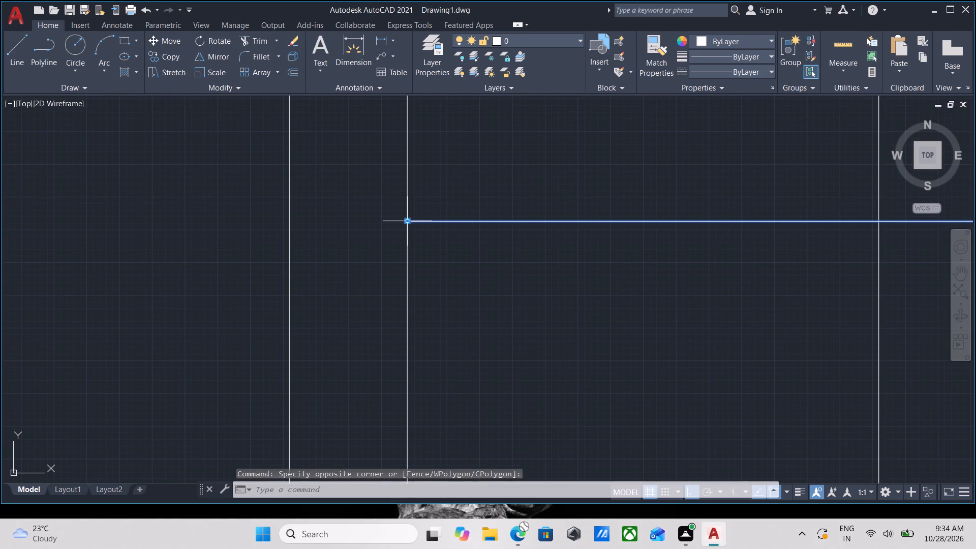
left_click(409, 219)
middle_click_drag(748, 221, 654, 256)
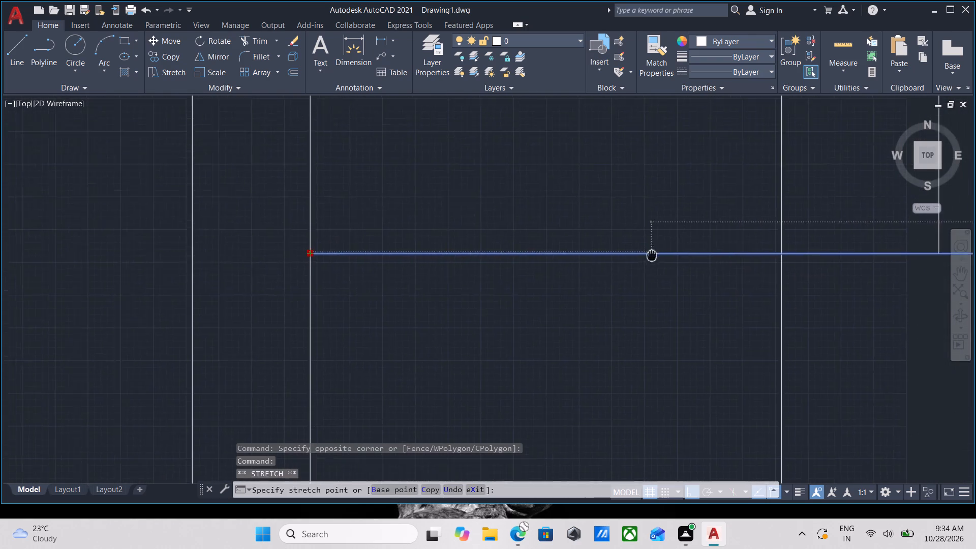
middle_click_drag(654, 256, 671, 263)
left_click(802, 263)
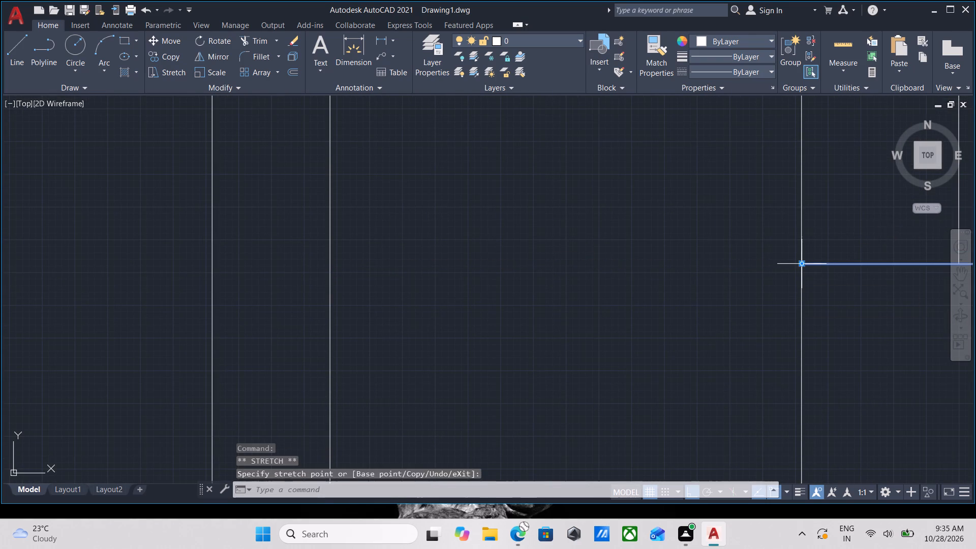
key("Escape")
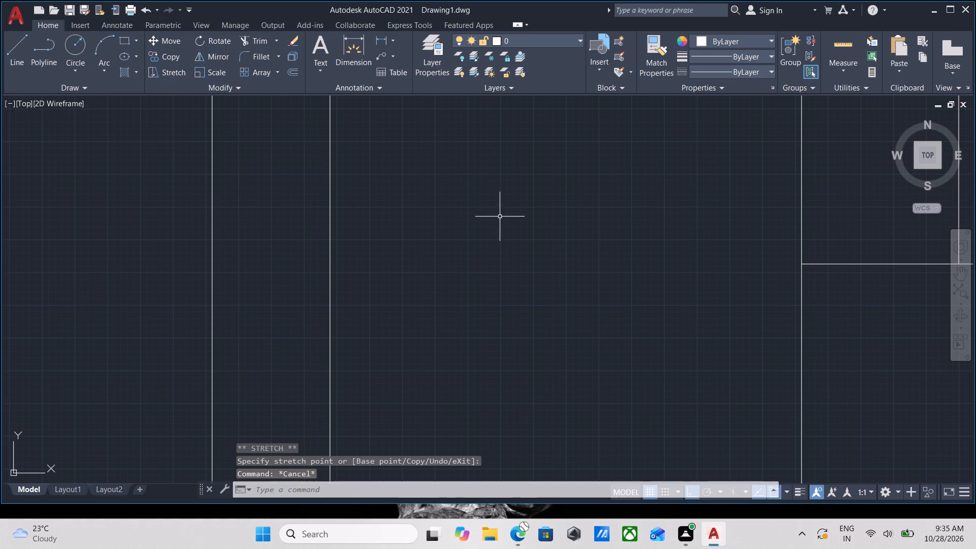
Draw a 3' horizontal line from the shortened line's left end to the left outer wall's inner line.
key("l")
key("Return")
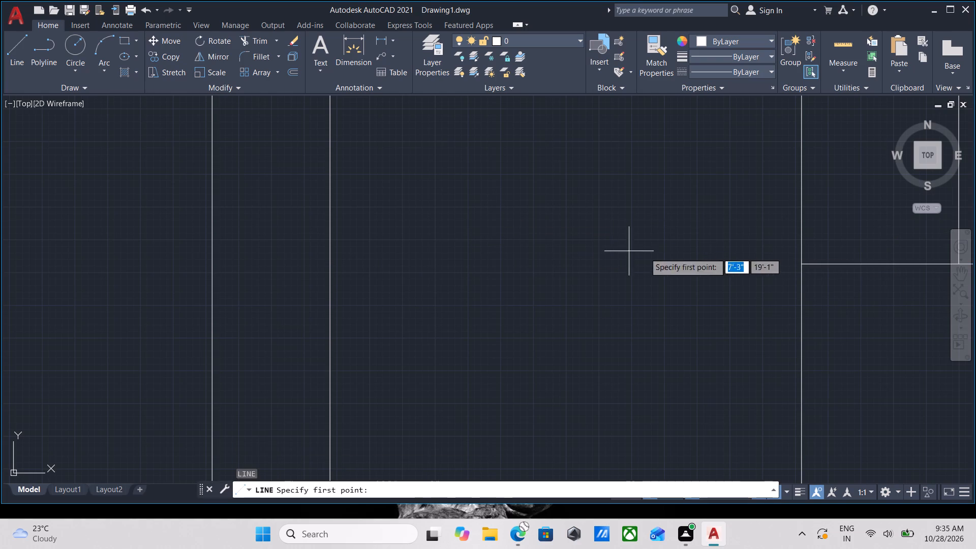
left_click(803, 262)
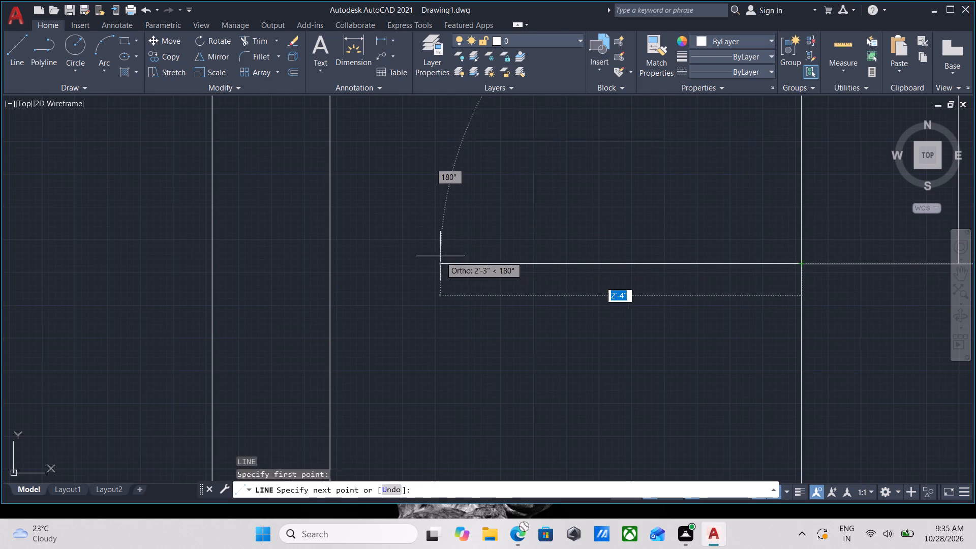
left_click(332, 267)
key("Escape")
Copy the new 3' horizontal line downward along the left vertical strip as an 8-item array at 1' spacing.
left_click(548, 322)
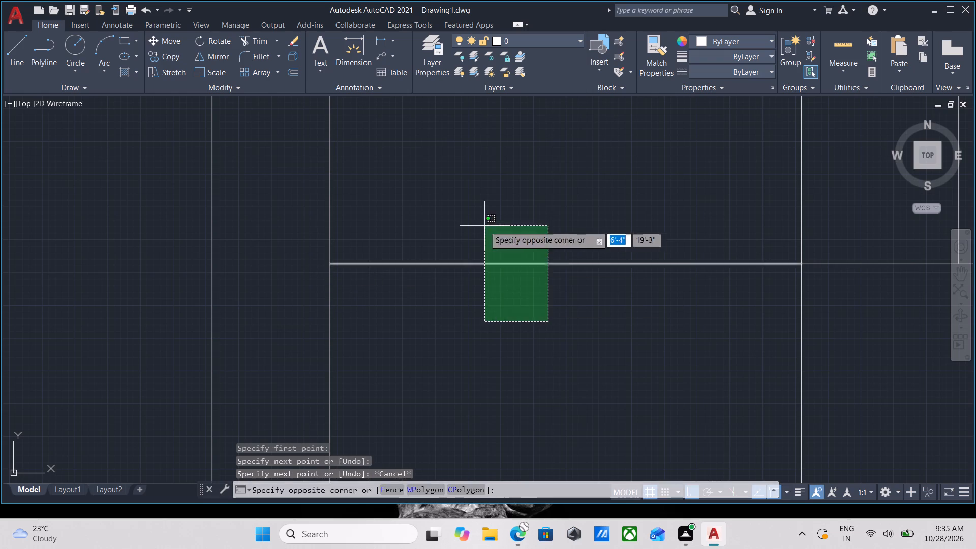
left_click(484, 226)
type("co")
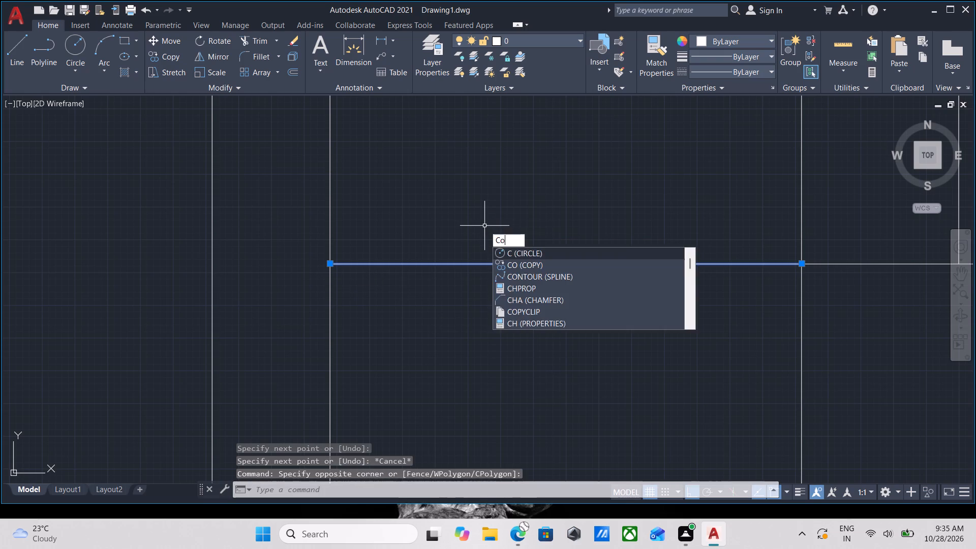
key("Return")
scroll(574, 252, "down", 3)
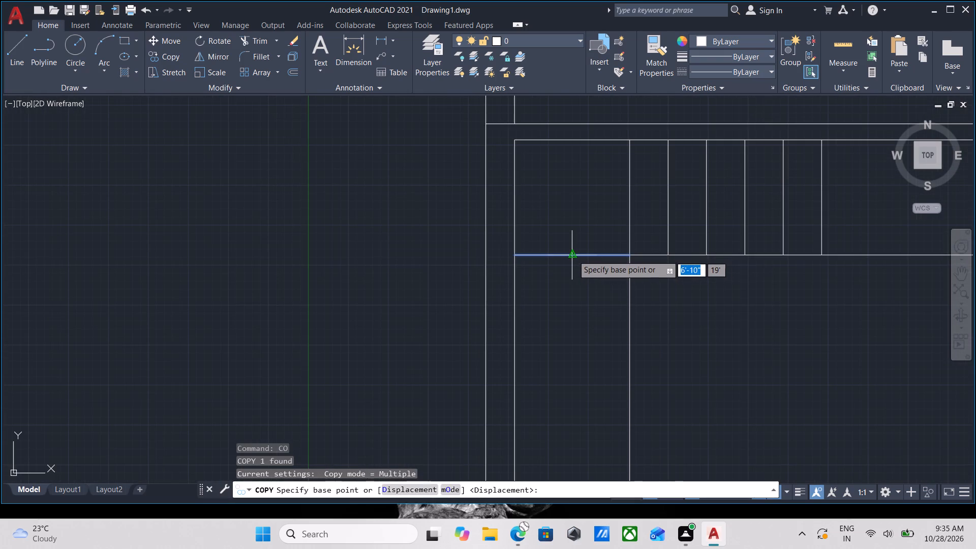
left_click(572, 255)
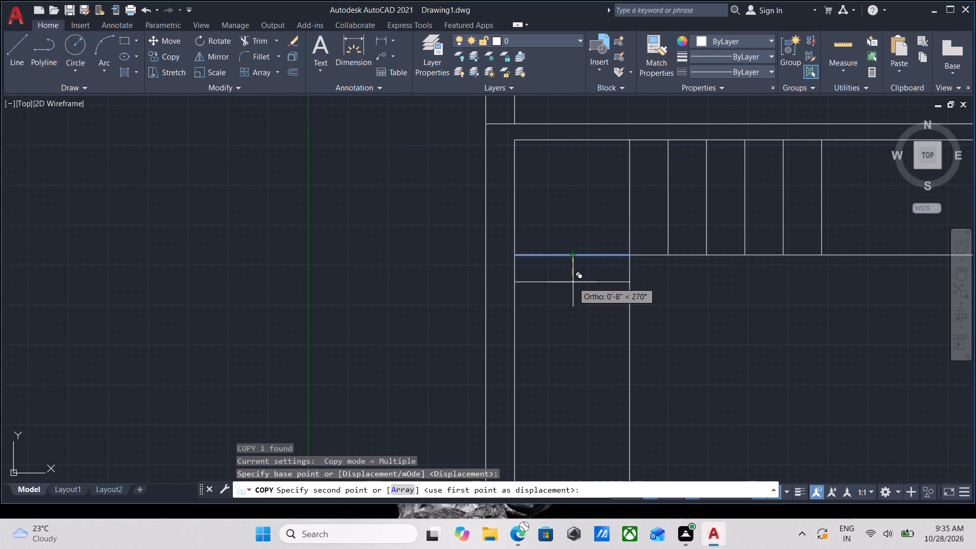
key("a")
key("Return")
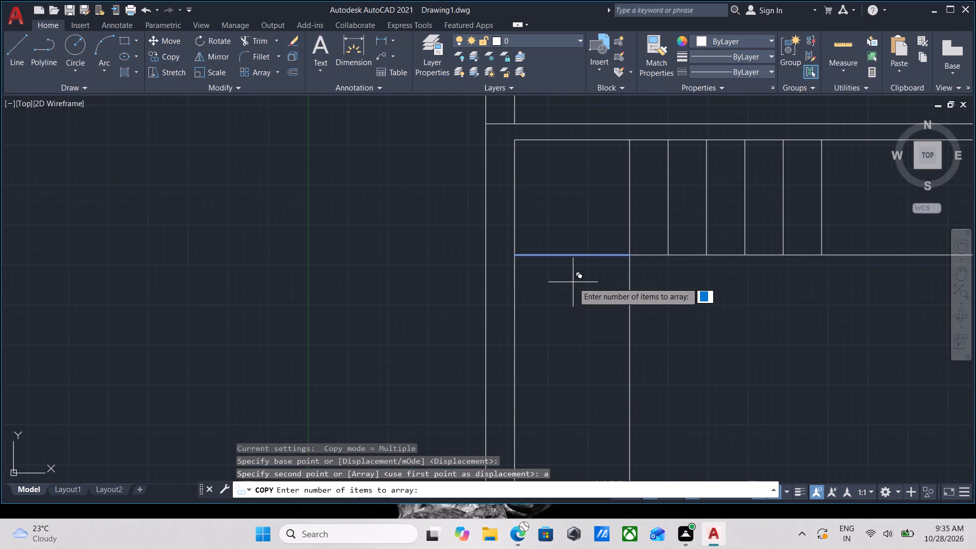
key("8")
key("Return")
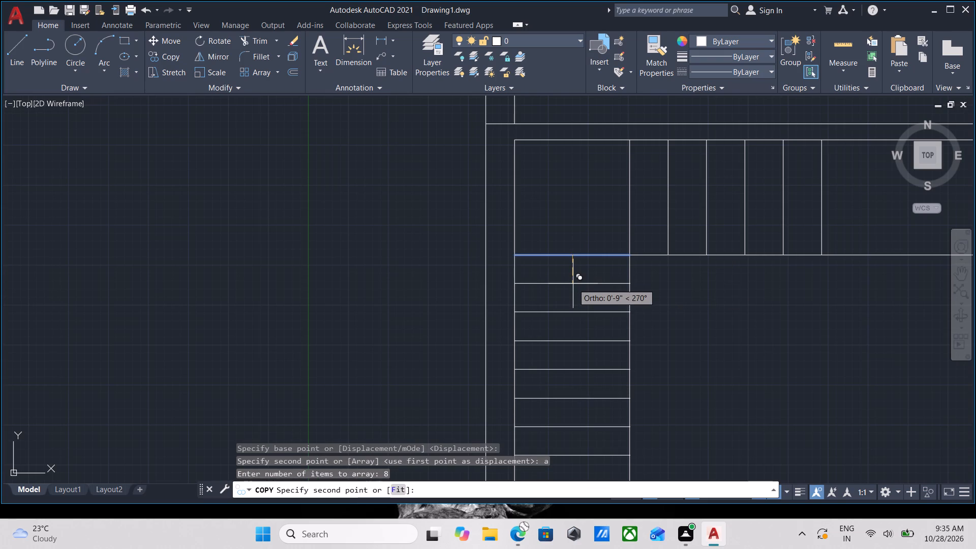
key("1")
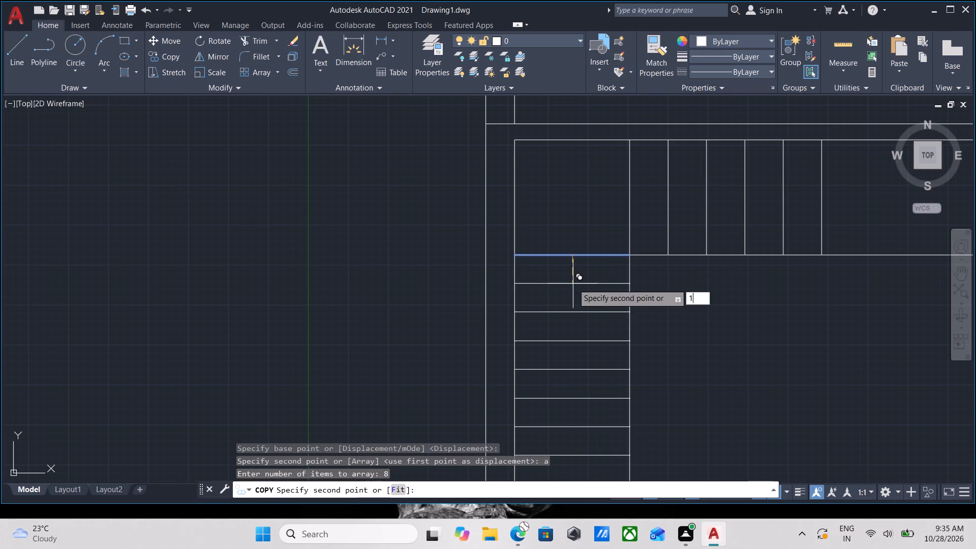
key("apostrophe")
key("Return")
scroll(614, 262, "down", 3)
key("Escape")
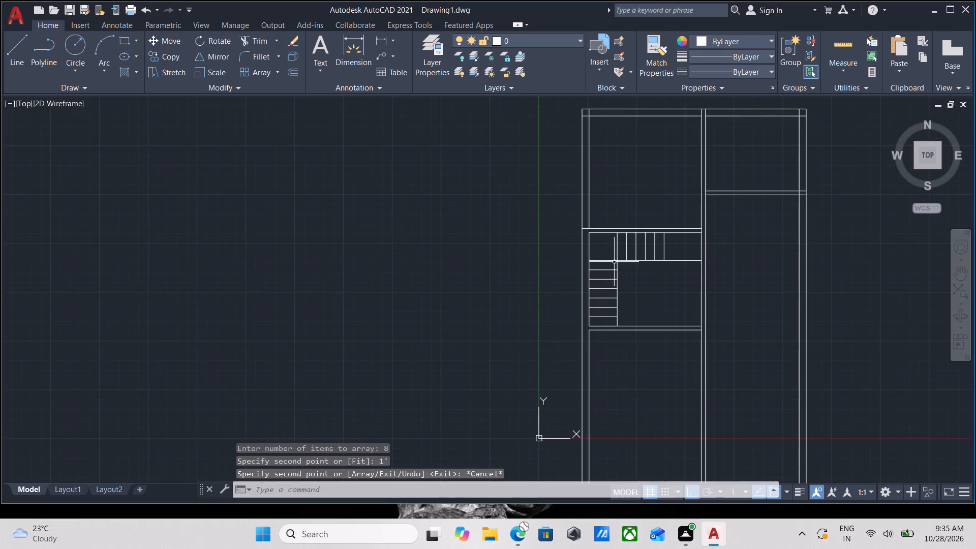
scroll(616, 264, "up", 3)
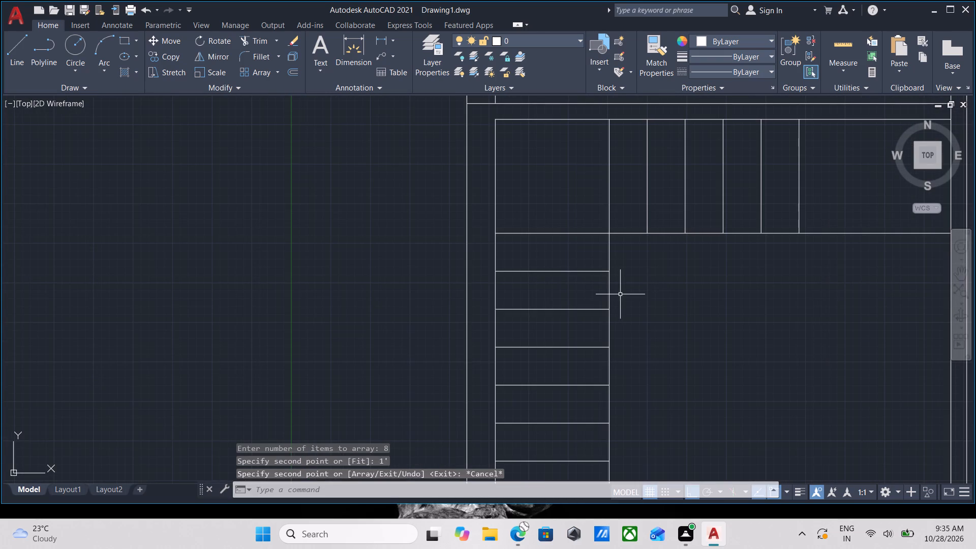
scroll(614, 341, "down", 2)
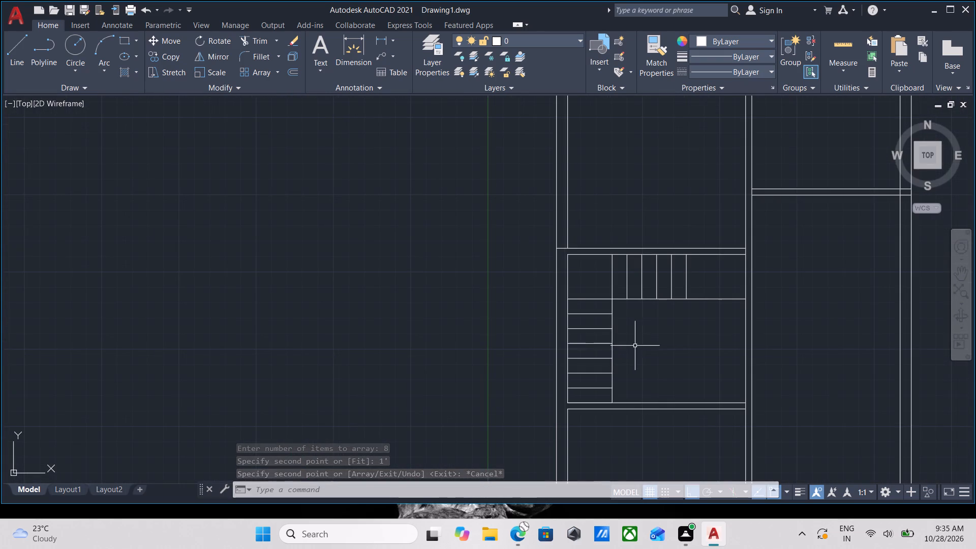
Extend the vertical inner edge of the left stair flight down to the lower line of the partition below.
scroll(634, 379, "up", 2)
scroll(634, 377, "down", 2)
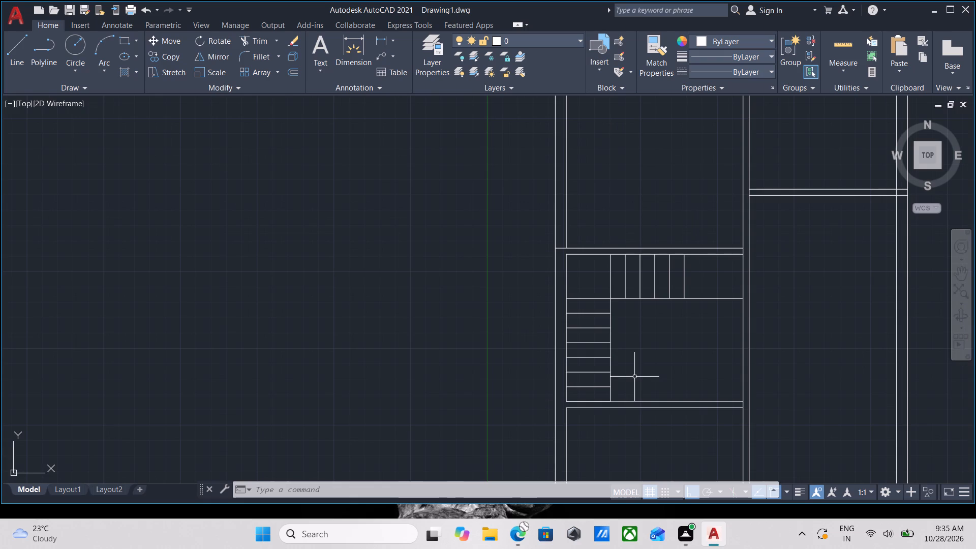
scroll(631, 387, "up", 1)
scroll(642, 381, "down", 2)
middle_click_drag(644, 382, 633, 358)
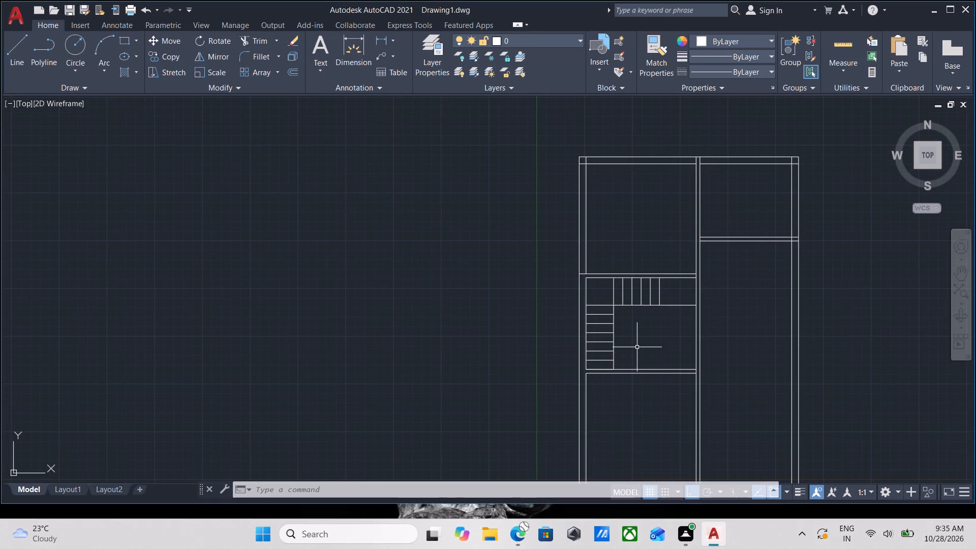
scroll(645, 381, "up", 1)
scroll(644, 380, "down", 1)
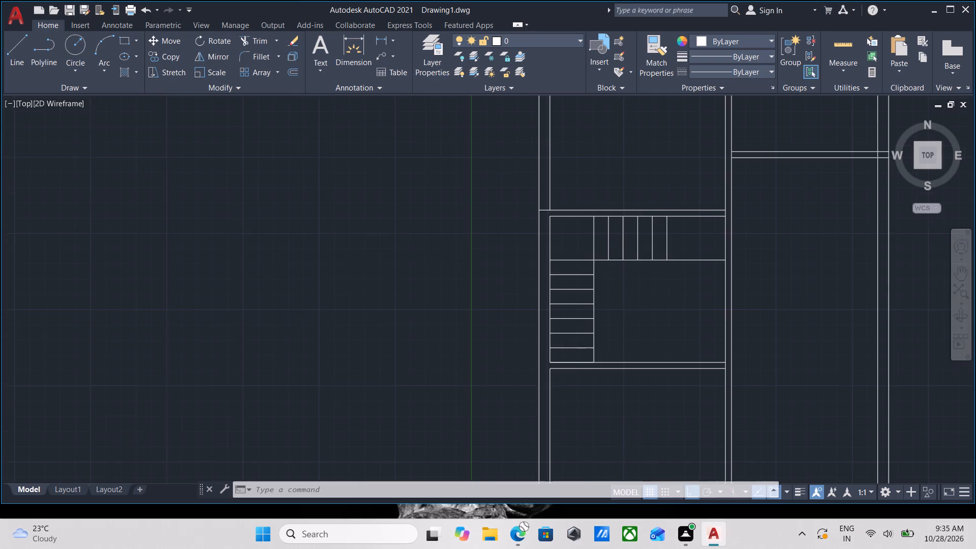
middle_click_drag(646, 382, 646, 399)
scroll(632, 366, "up", 3)
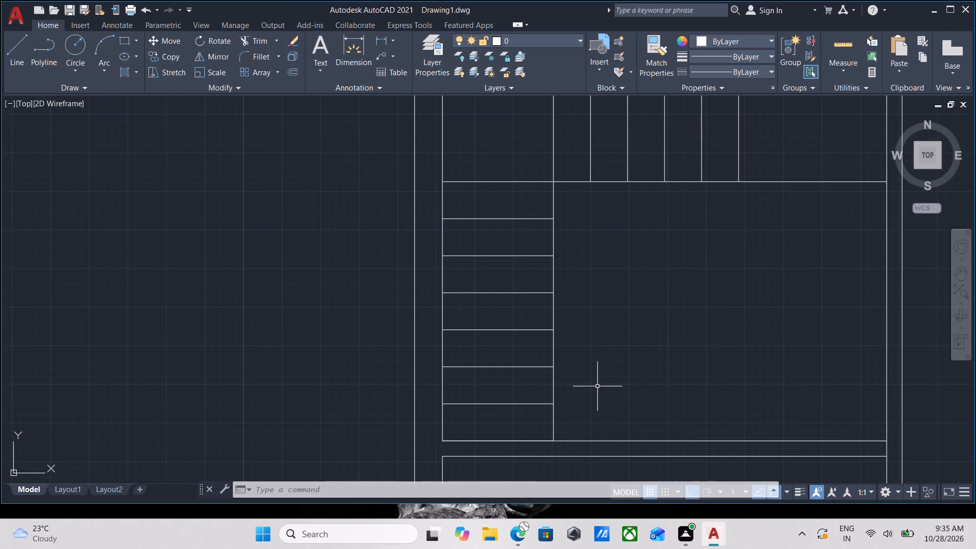
type("ex")
key("Return")
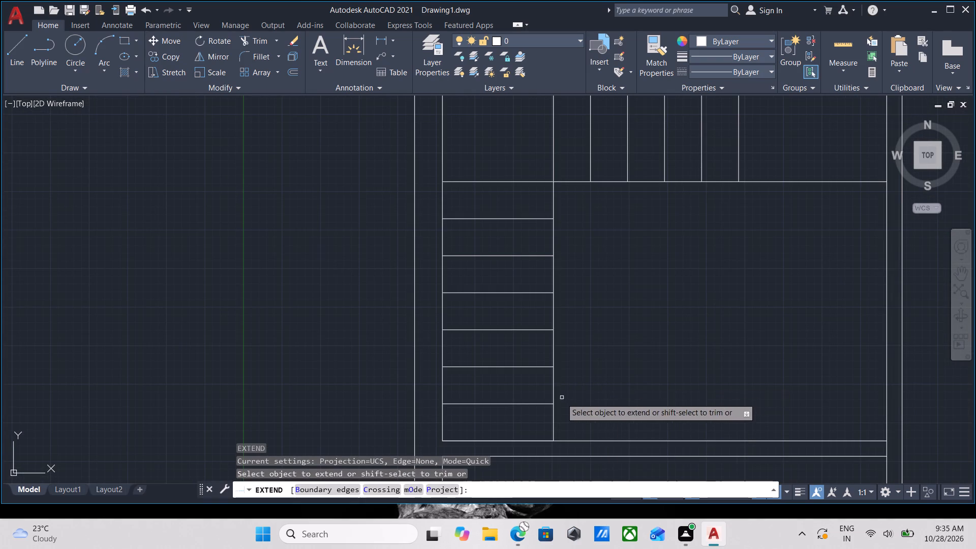
left_click(553, 430)
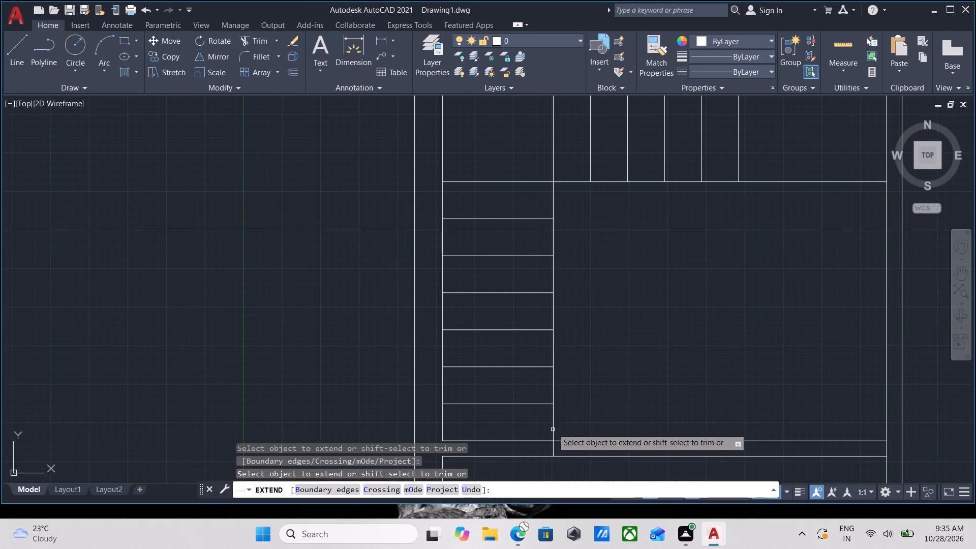
Extend the horizontal edge of the upper stair flight across to the far line of the central vertical partition.
scroll(622, 328, "down", 2)
middle_click_drag(622, 328, 621, 351)
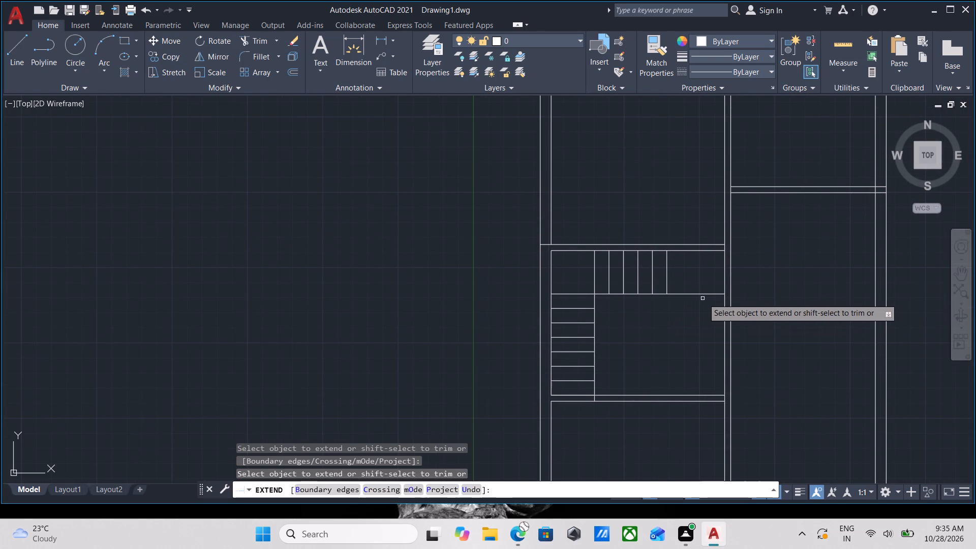
left_click(708, 295)
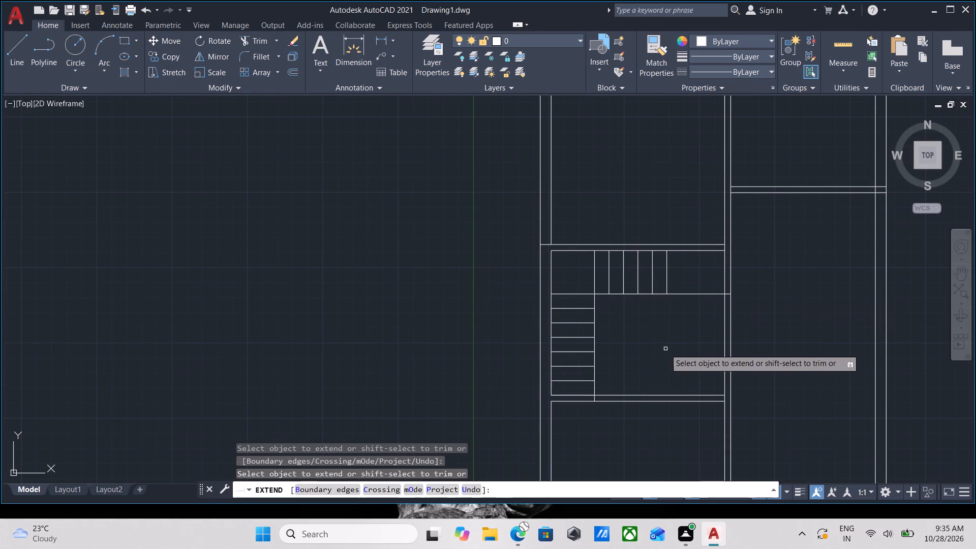
key("Escape")
Trim both lines of the partition below the stair between the flight's inner edge and the central vertical partition.
type("tr")
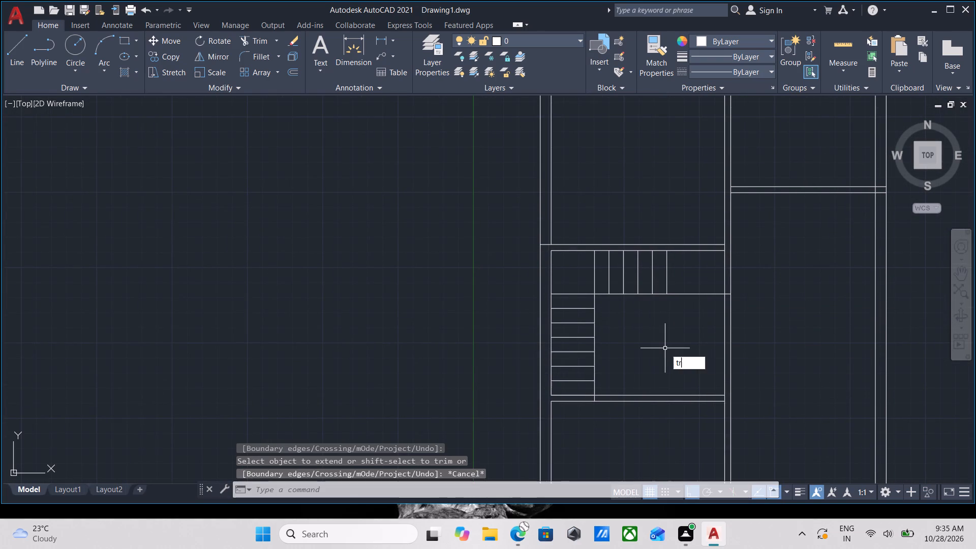
key("Return")
left_click(659, 405)
left_click(659, 370)
key("Escape")
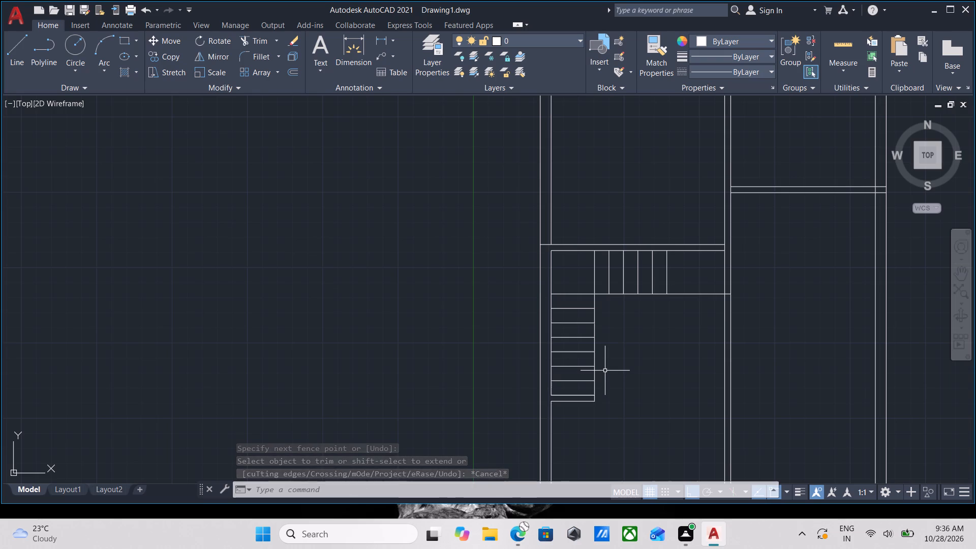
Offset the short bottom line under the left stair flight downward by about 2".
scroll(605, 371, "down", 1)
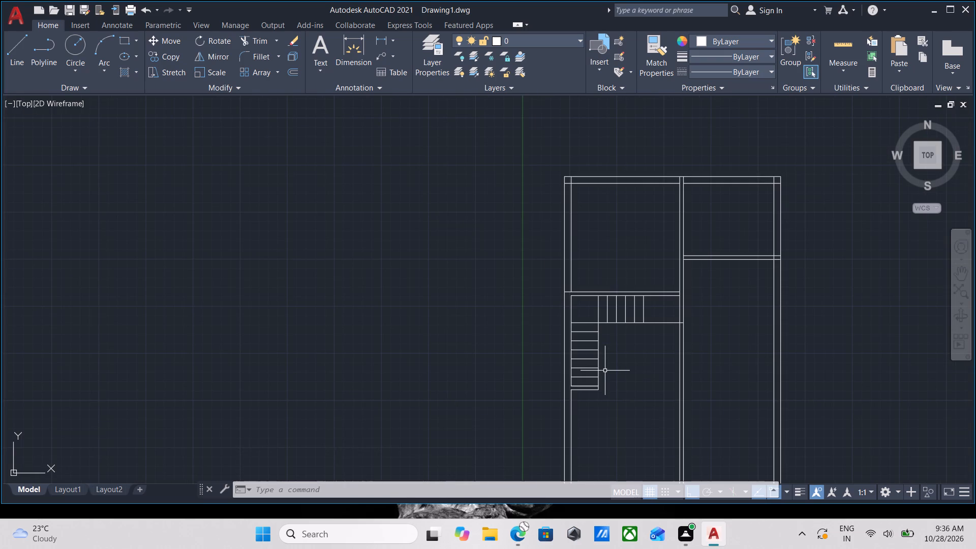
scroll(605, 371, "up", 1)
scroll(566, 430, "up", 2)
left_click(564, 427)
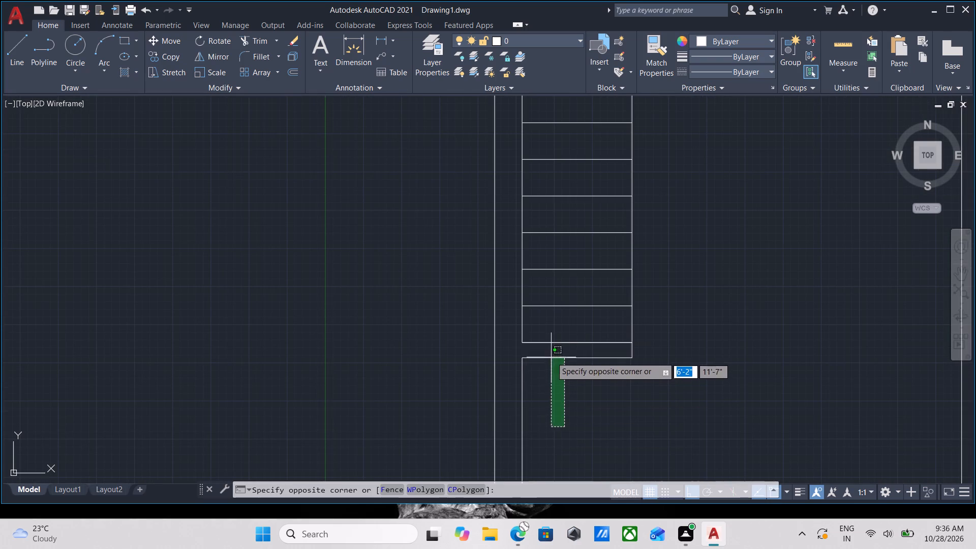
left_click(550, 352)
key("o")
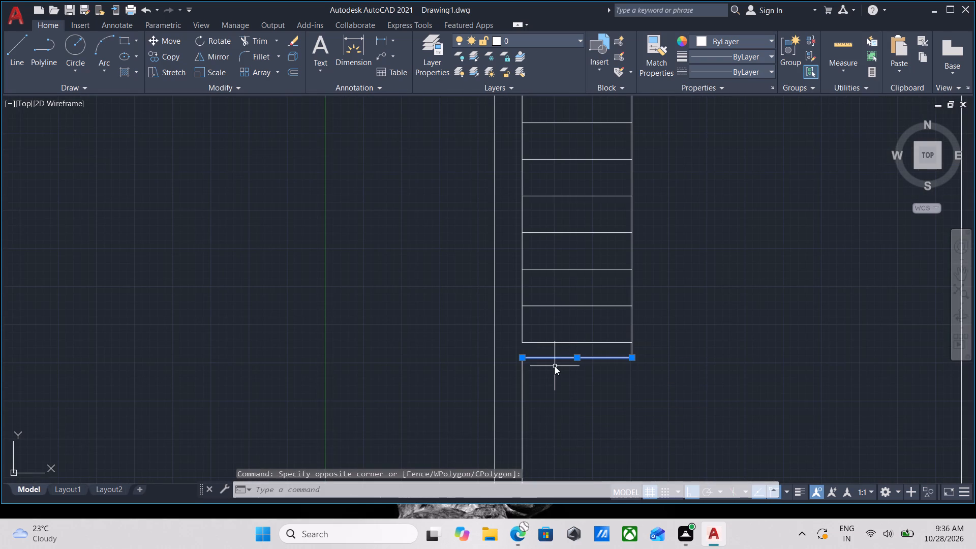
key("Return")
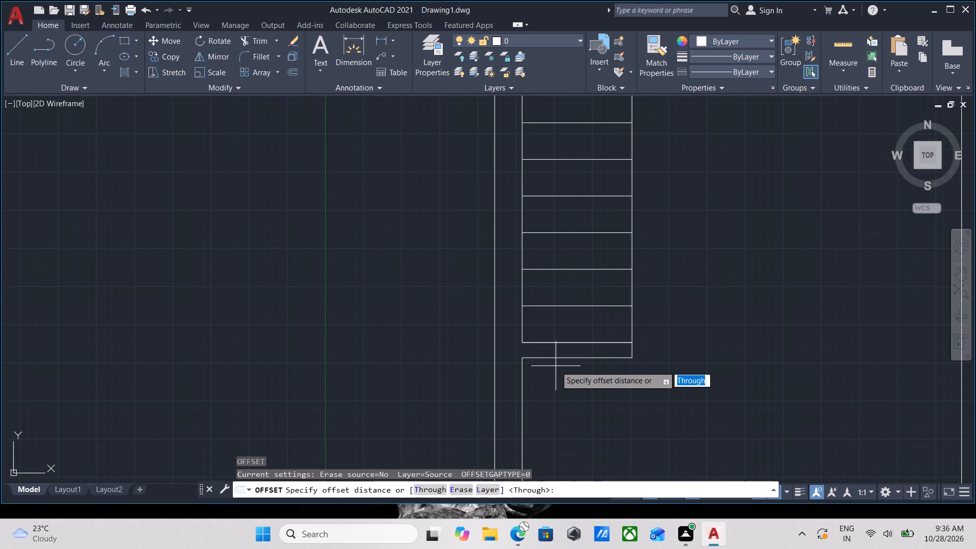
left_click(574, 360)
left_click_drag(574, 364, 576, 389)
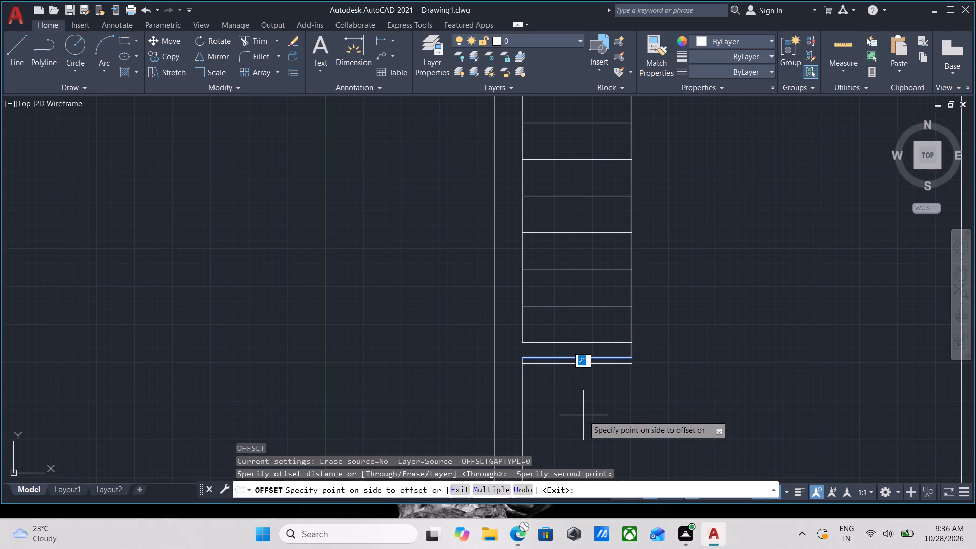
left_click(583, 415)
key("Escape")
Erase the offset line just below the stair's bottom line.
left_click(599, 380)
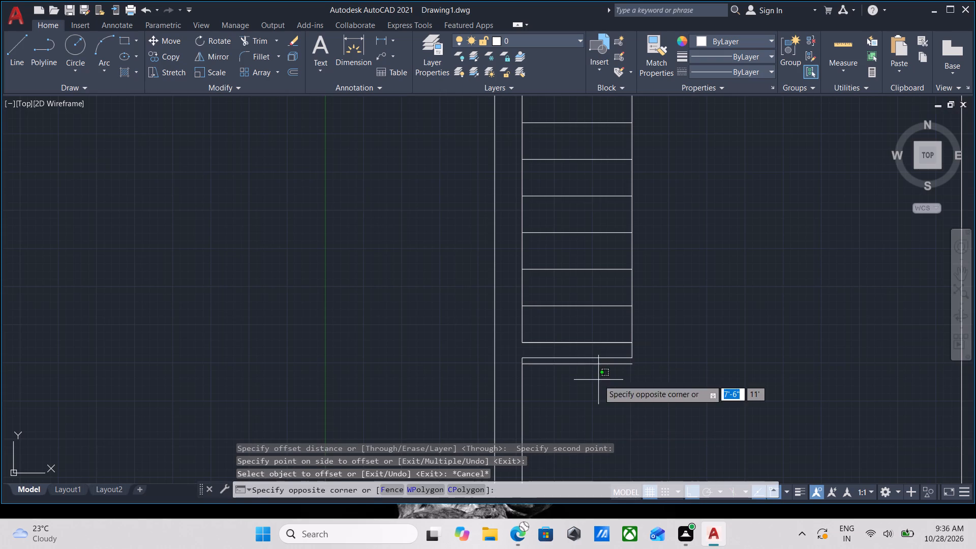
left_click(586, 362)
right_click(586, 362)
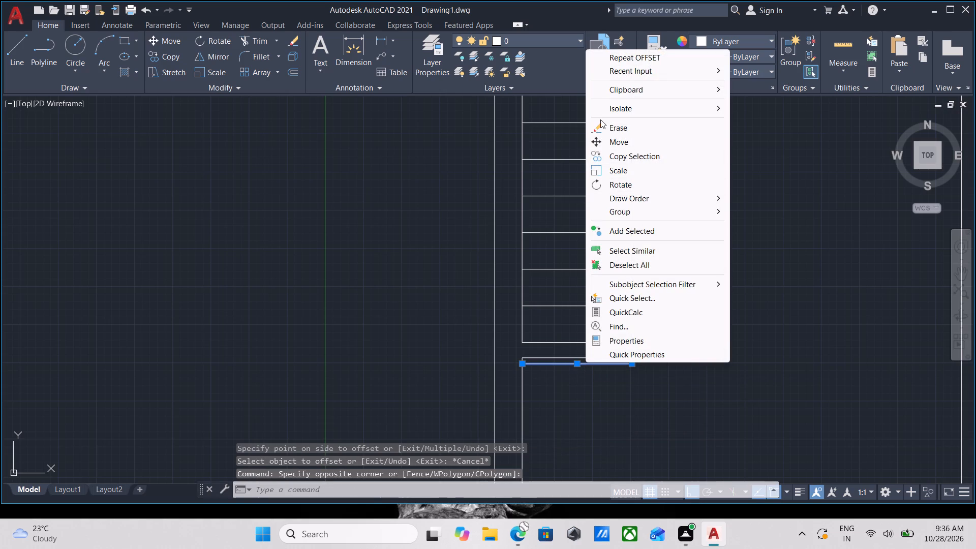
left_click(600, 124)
Offset the short bottom line under the left stair flight 20' downward.
left_click(594, 379)
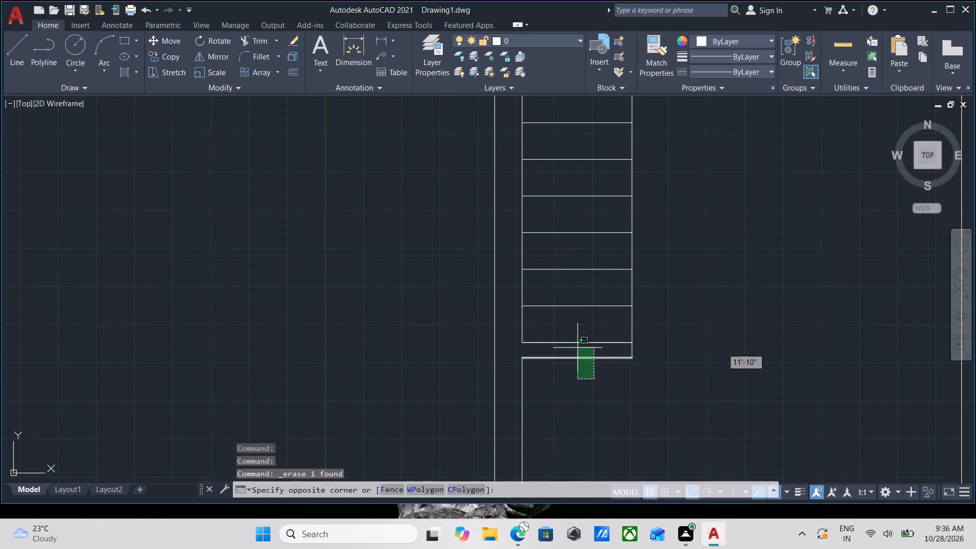
left_click(577, 348)
key("o")
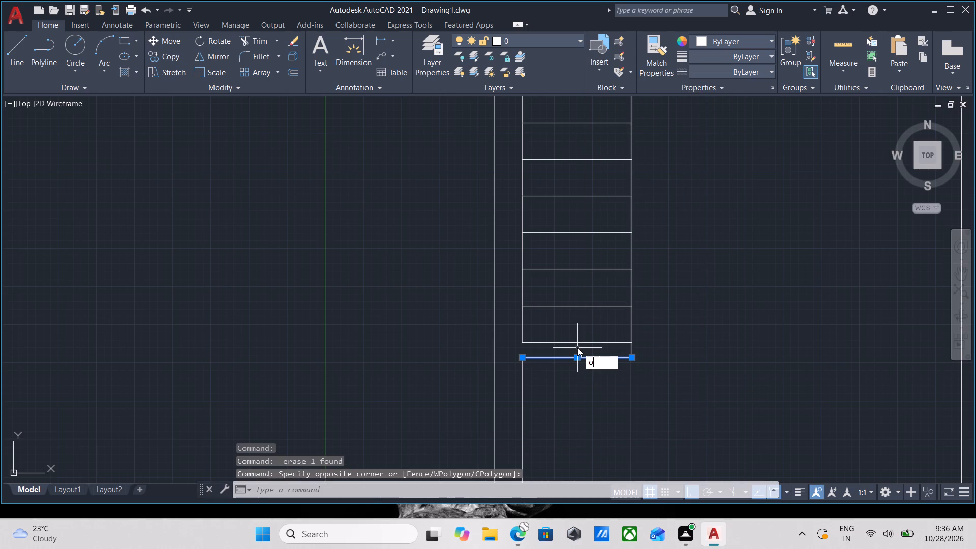
key("Return")
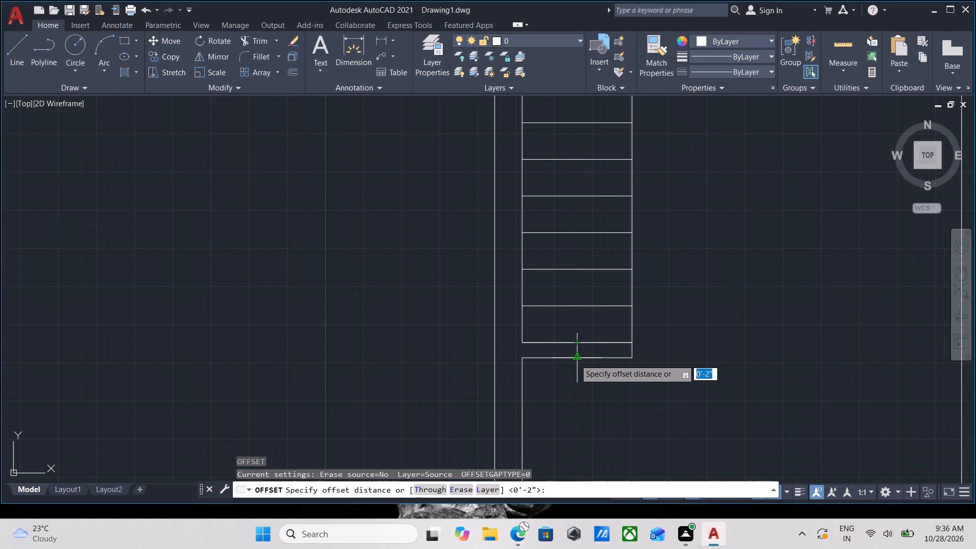
left_click(575, 359)
scroll(609, 410, "down", 1)
middle_click_drag(609, 410, 628, 366)
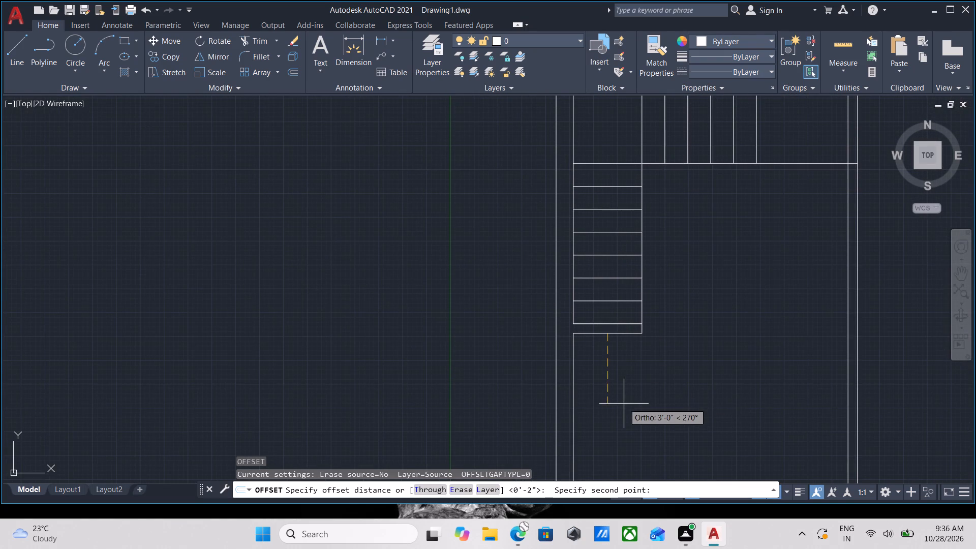
left_click(624, 407)
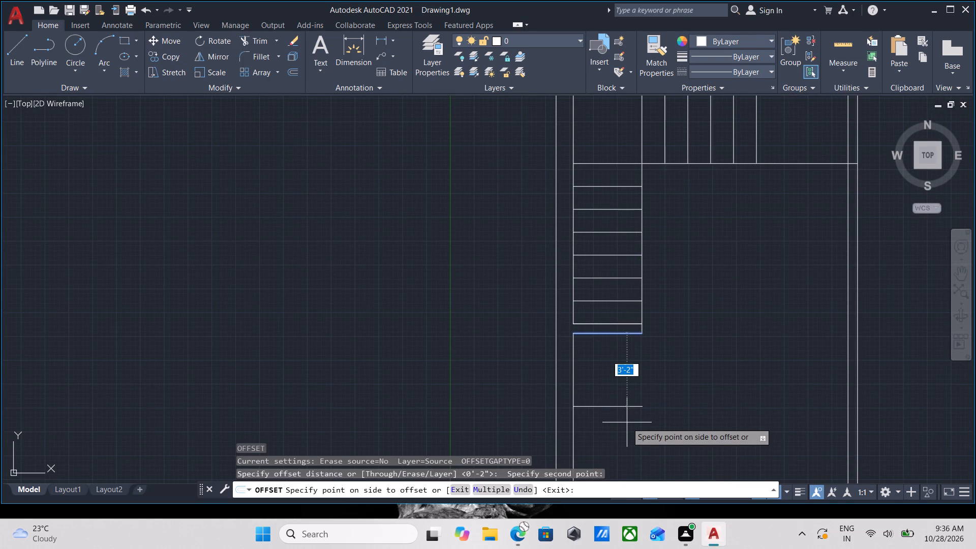
type("20'")
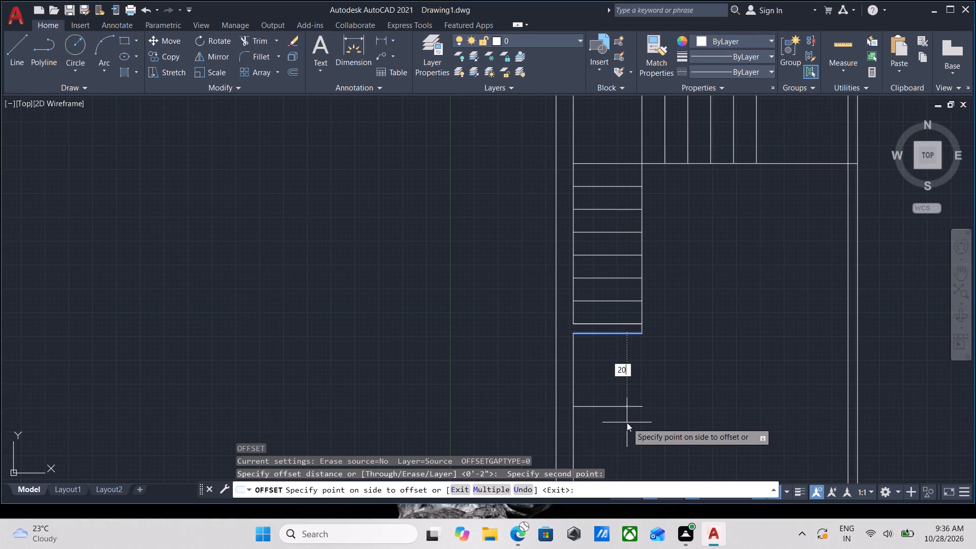
key("Return")
scroll(628, 420, "down", 4)
middle_click_drag(636, 402, 639, 365)
scroll(650, 454, "up", 3)
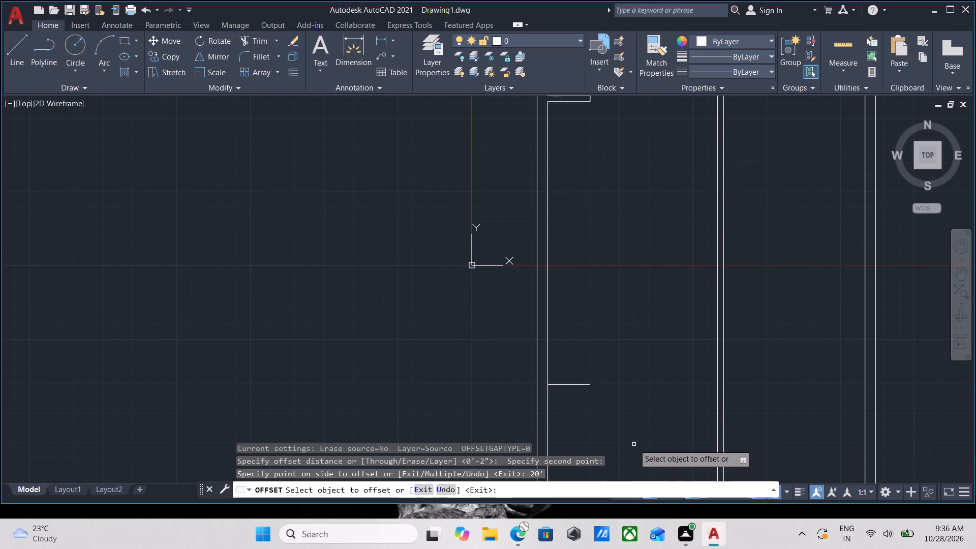
scroll(634, 444, "down", 2)
scroll(635, 443, "up", 2)
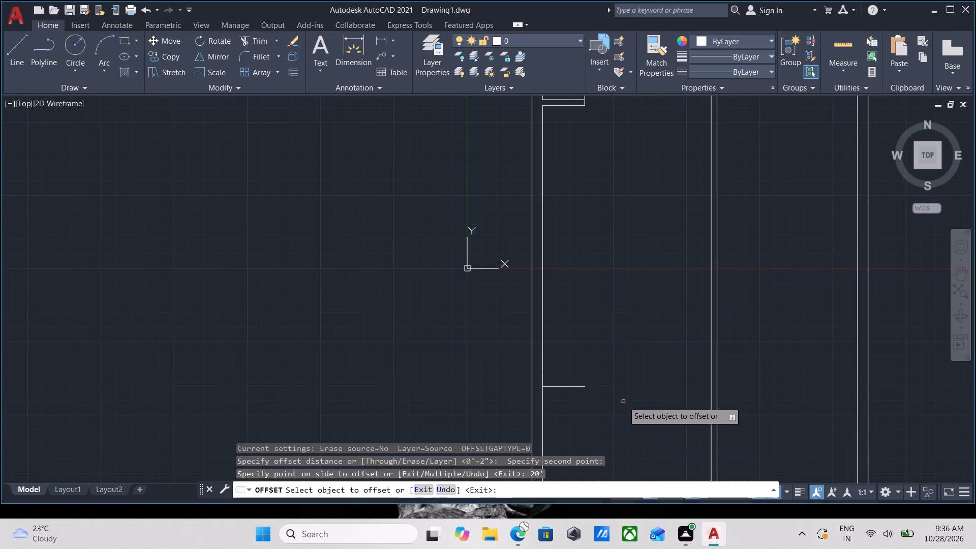
key("e")
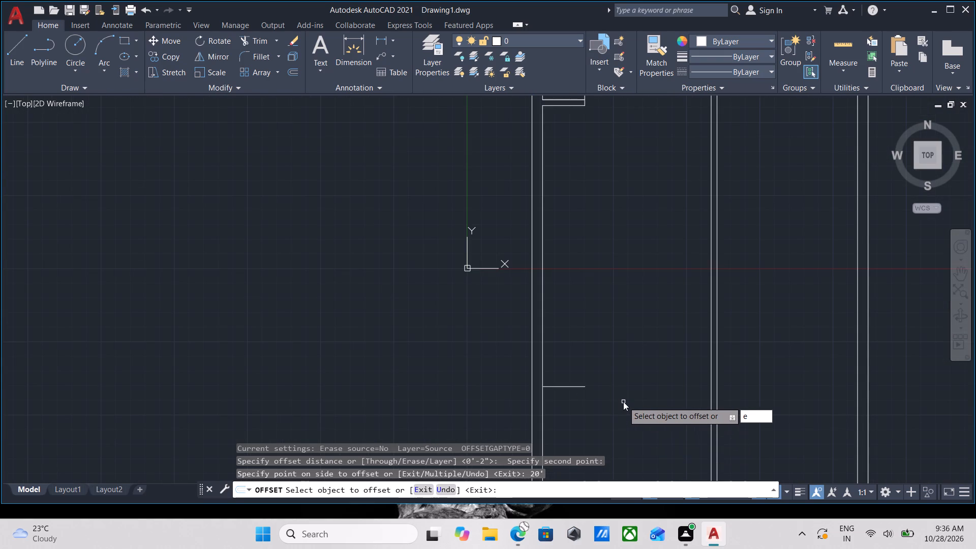
key("x")
key("Return")
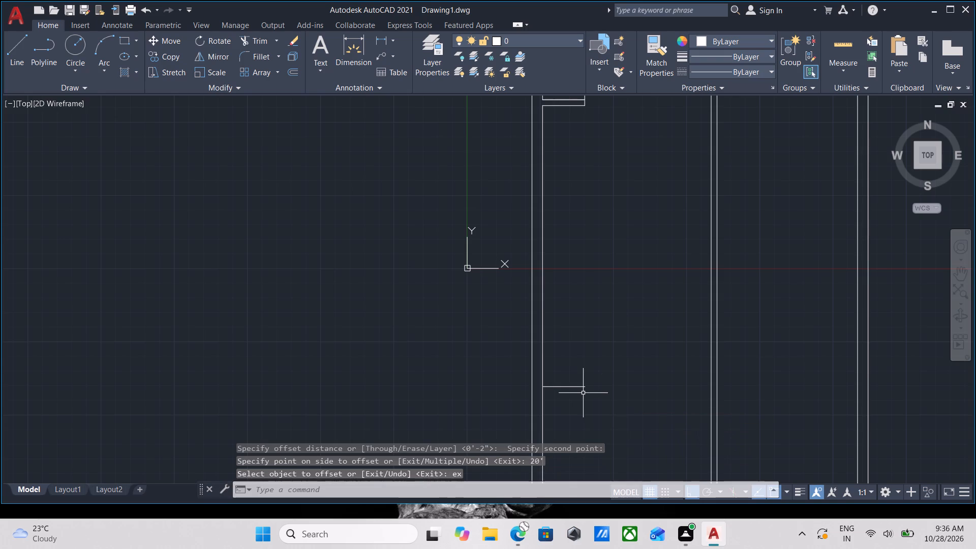
key("Escape")
Extend the 20' offset line across the room to the near line of the central vertical partition.
type("ex")
key("Return")
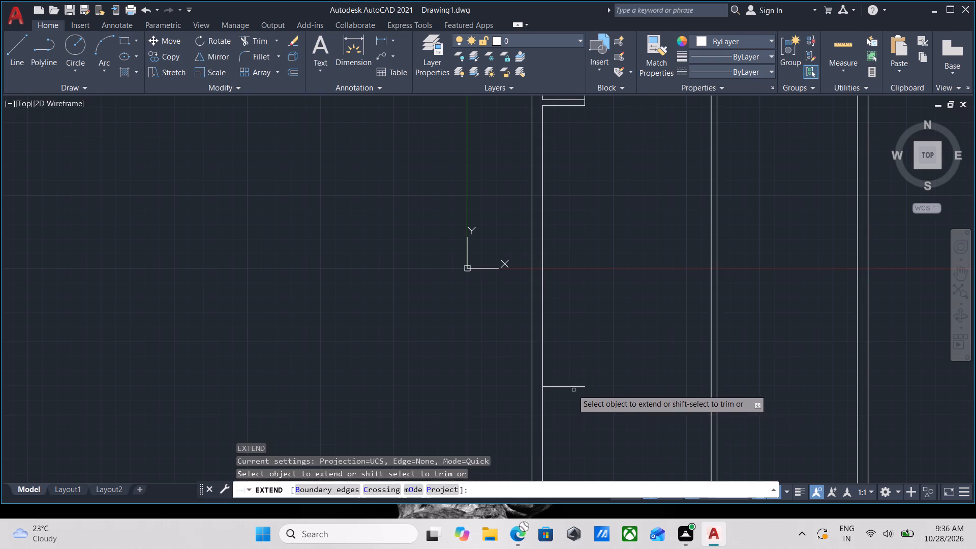
left_click(571, 386)
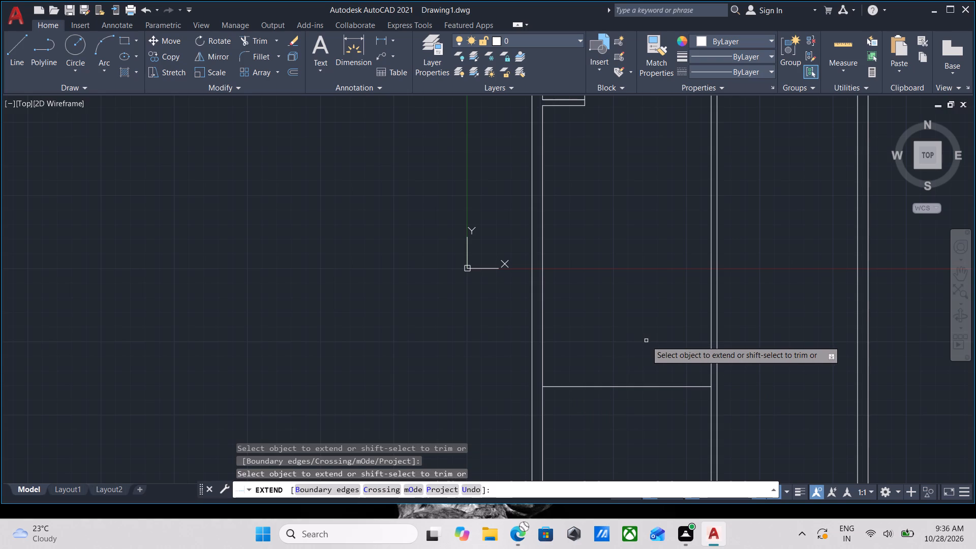
scroll(646, 341, "down", 3)
scroll(647, 340, "up", 2)
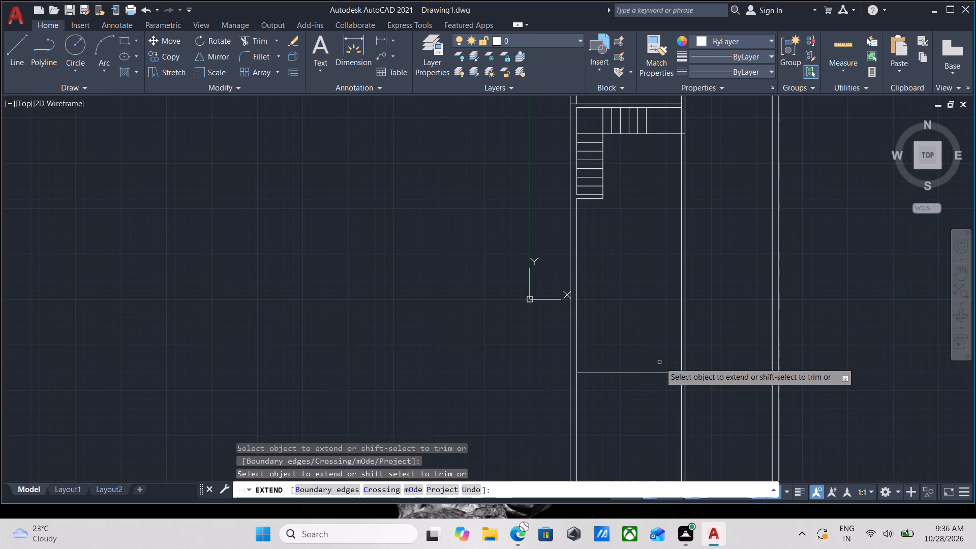
key("Escape")
Offset the extended horizontal line 9" downward to form the room's lower wall.
left_click(663, 385)
left_click(618, 327)
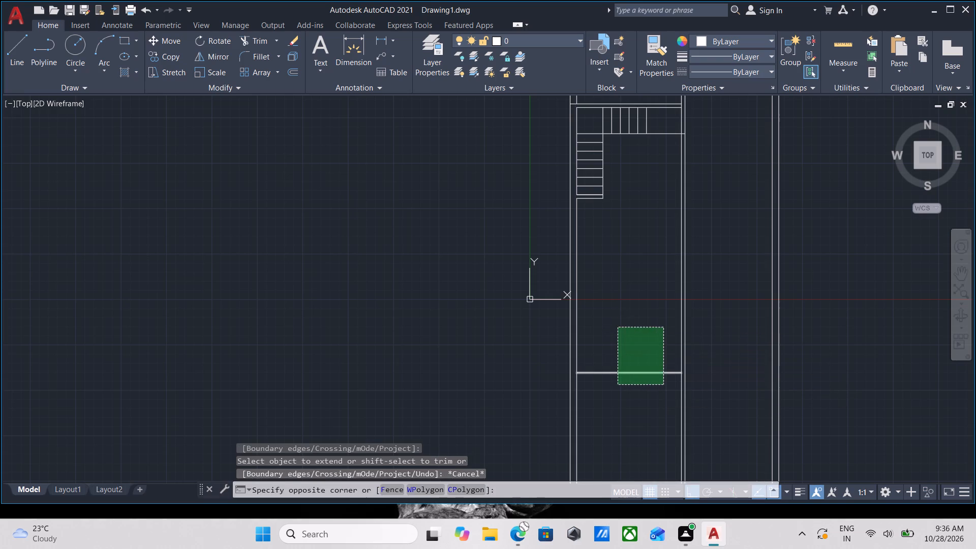
key("o")
key("Return")
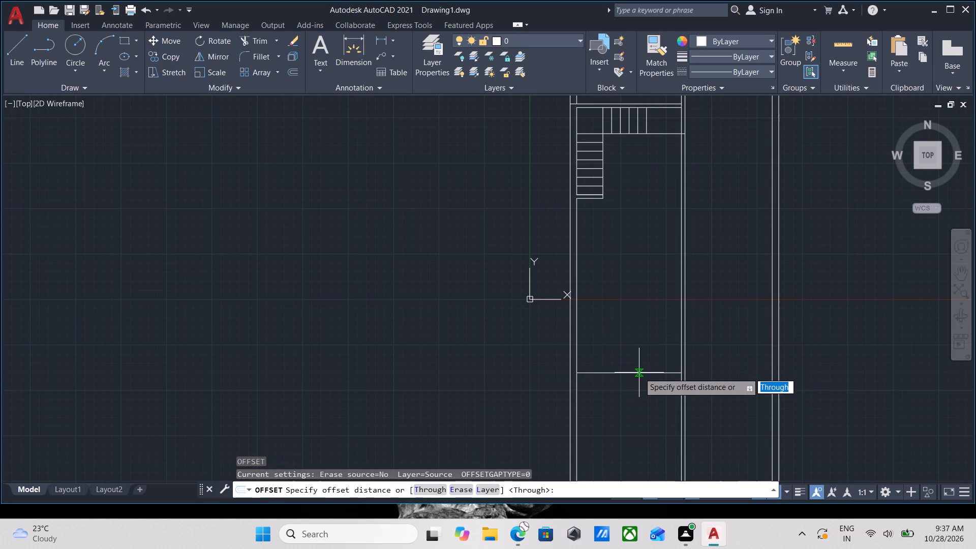
left_click(629, 373)
left_click(634, 399)
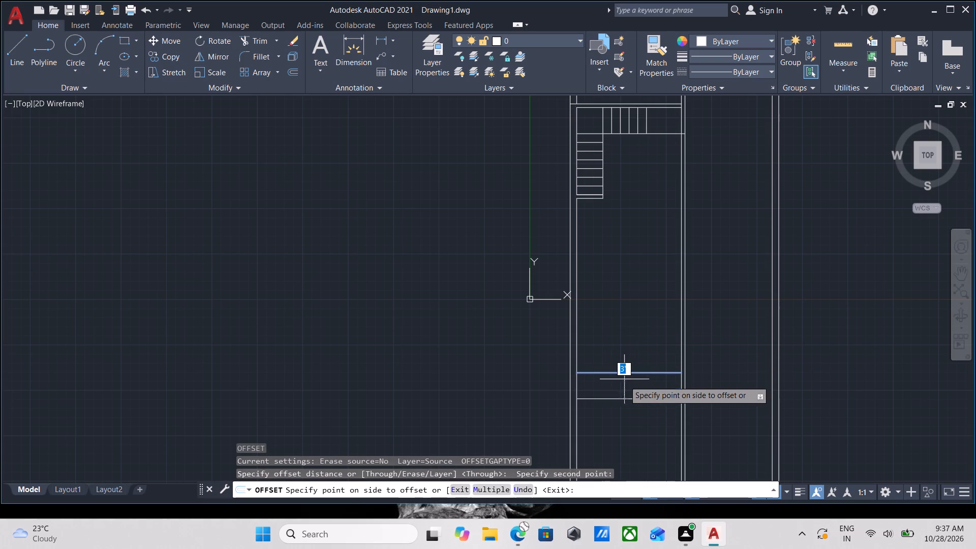
key("9")
key("Return")
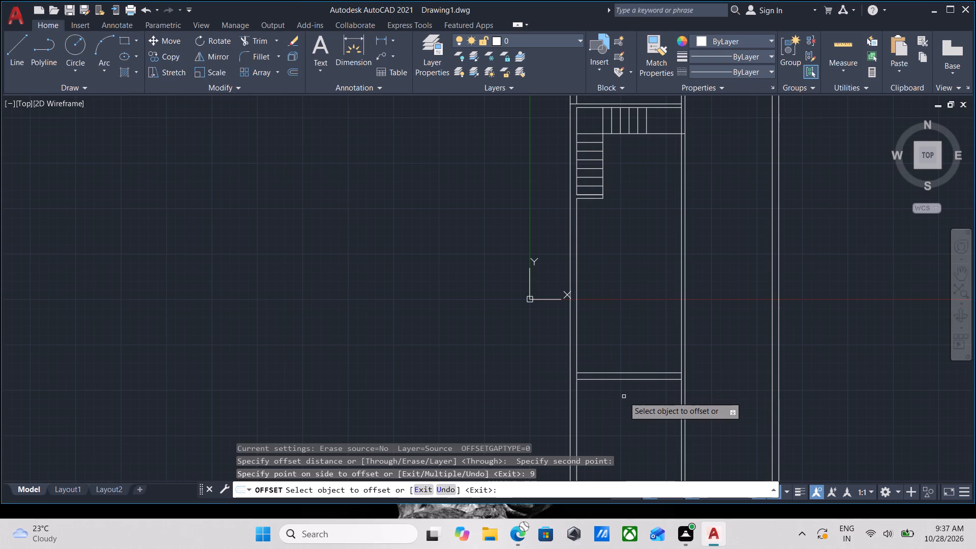
Extend the lower line of the left room's bottom wall to the outer face of the left outer wall.
key("Escape")
type("ex")
key("Return")
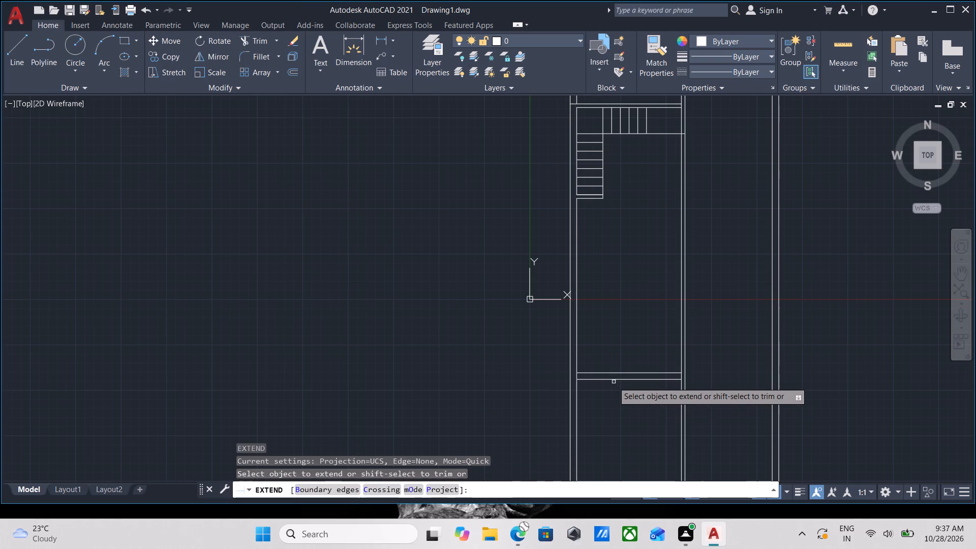
left_click(610, 380)
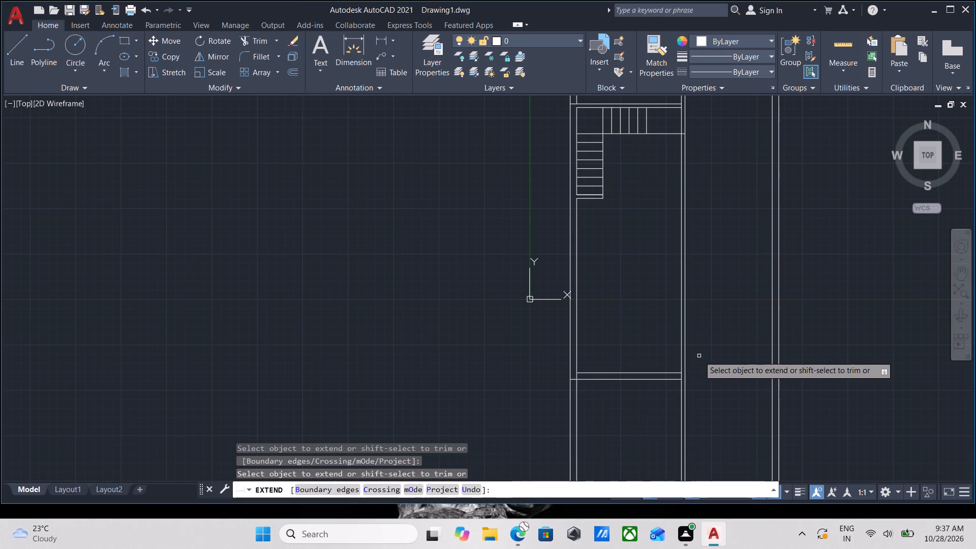
key("Escape")
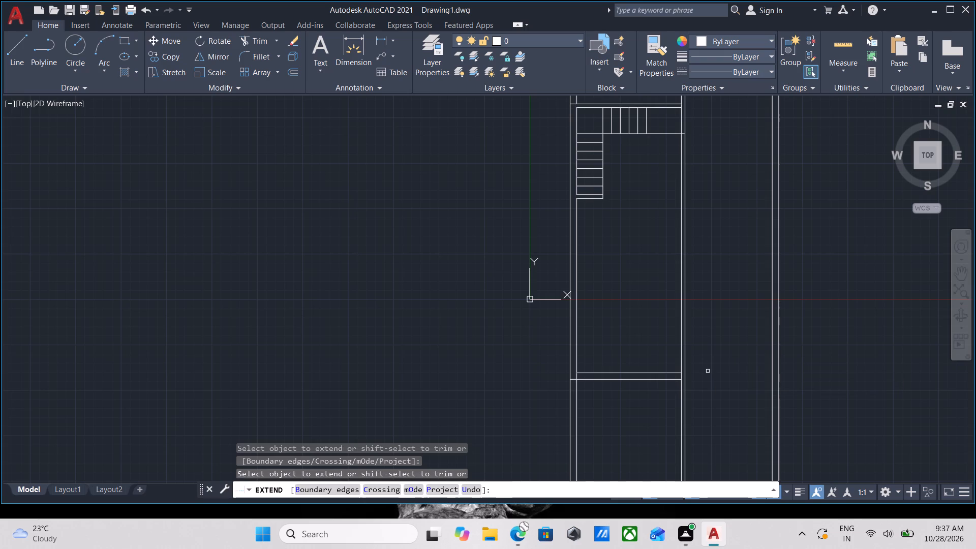
key("Escape")
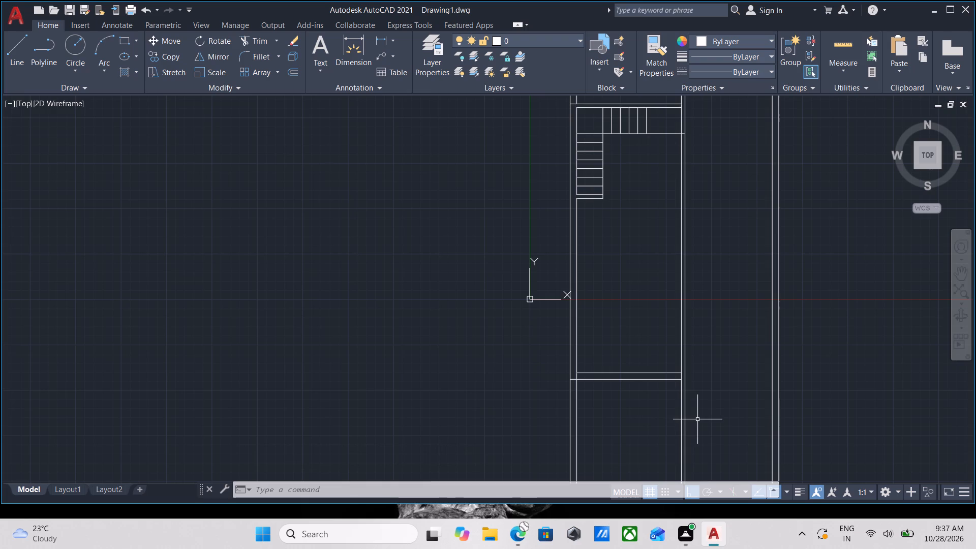
Draw a horizontal line from 2' below the left bottom wall's end at the central partition to the right outer wall's inner face.
middle_click_drag(721, 406, 716, 404)
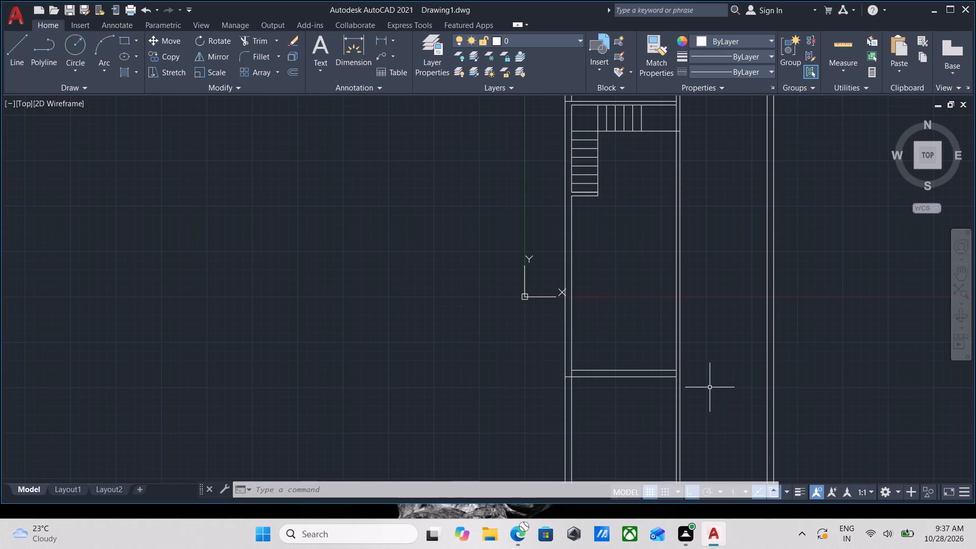
scroll(704, 384, "up", 2)
scroll(697, 380, "down", 2)
middle_click_drag(697, 380, 705, 402)
scroll(697, 380, "down", 1)
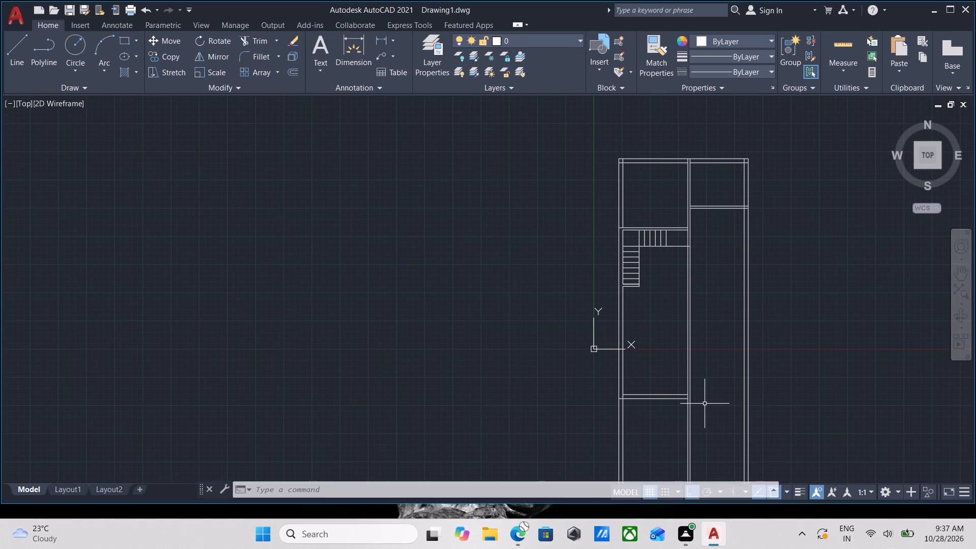
key("l")
key("Return")
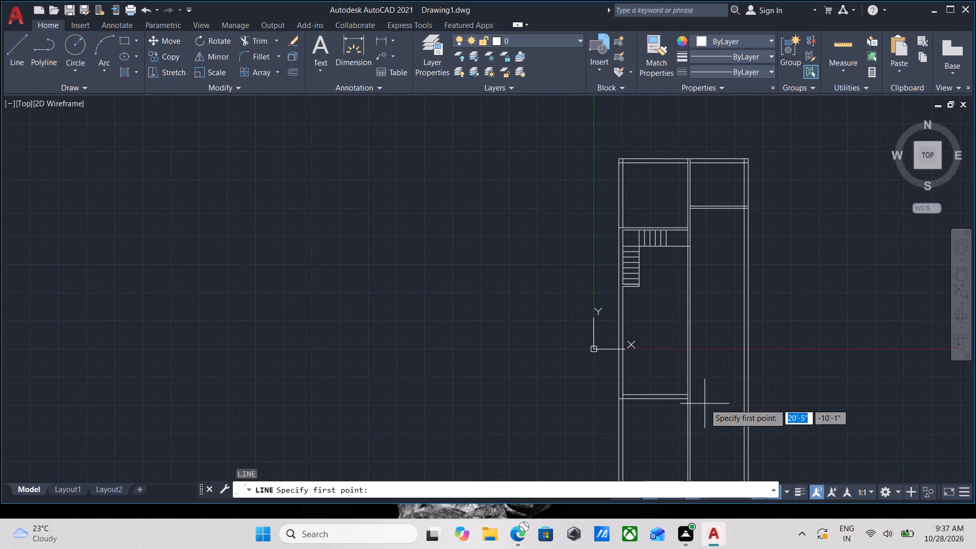
type("tk")
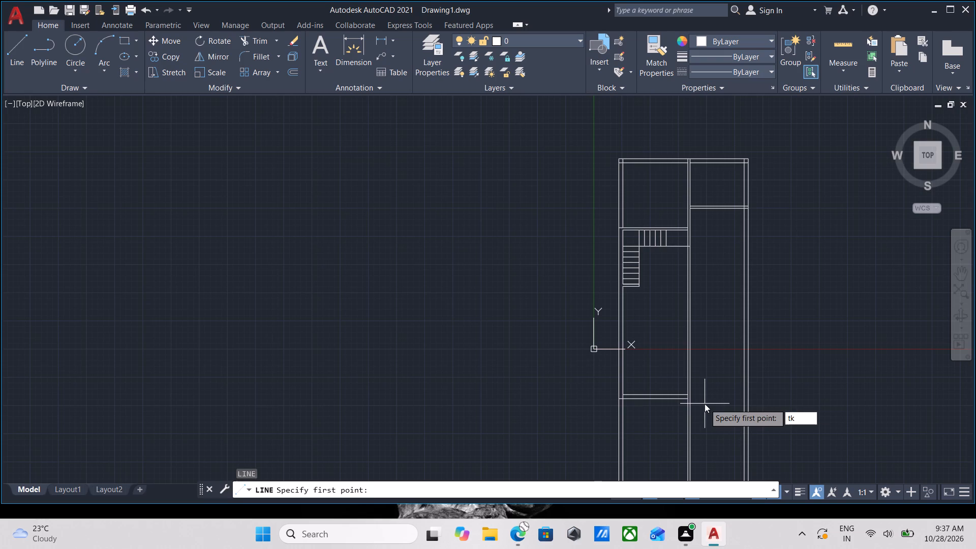
key("Return")
scroll(687, 407, "up", 5)
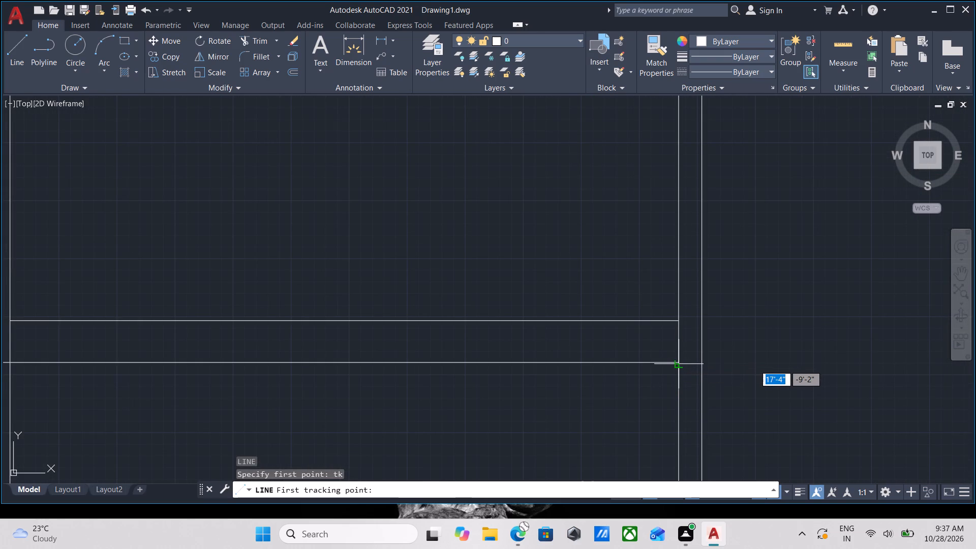
left_click(679, 365)
scroll(678, 478, "down", 1)
scroll(678, 405, "down", 3)
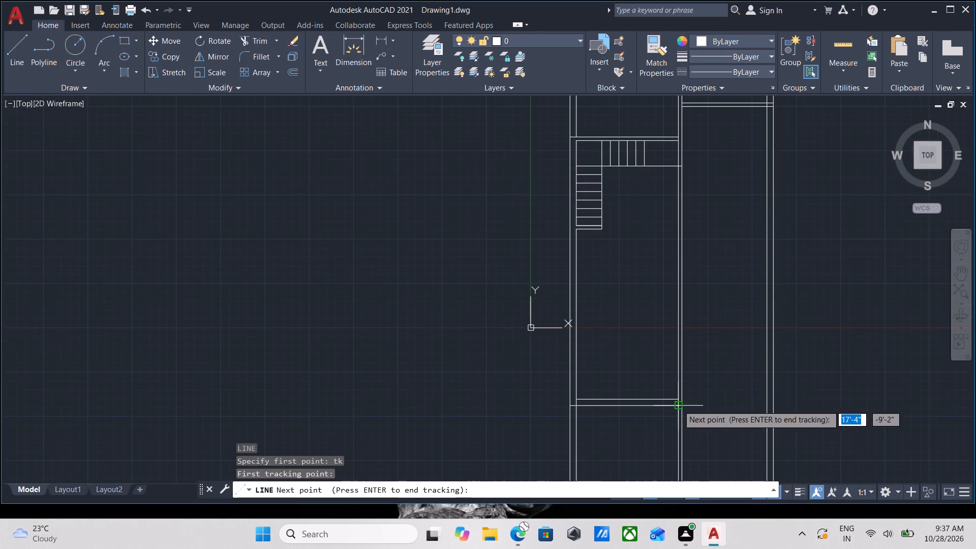
middle_click_drag(694, 405, 693, 390)
scroll(681, 421, "up", 3)
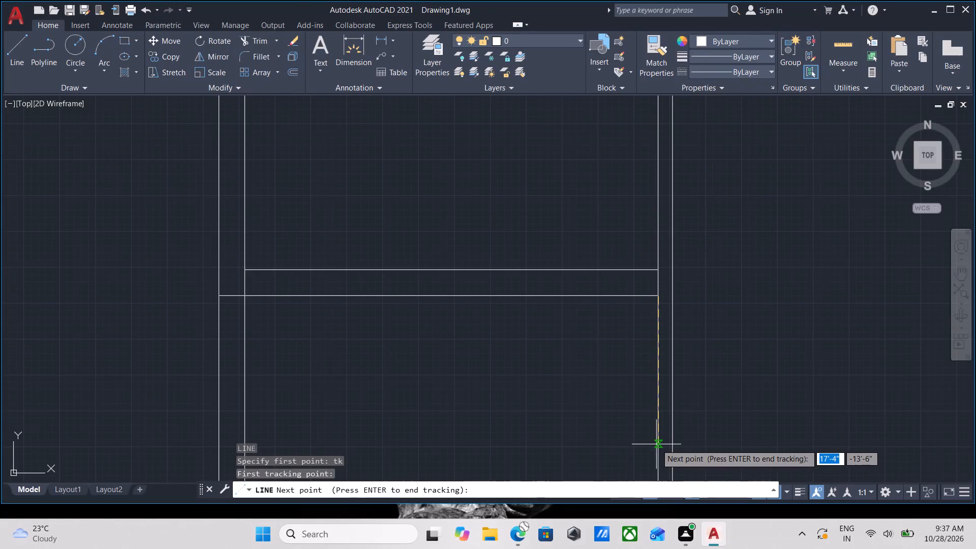
key("2")
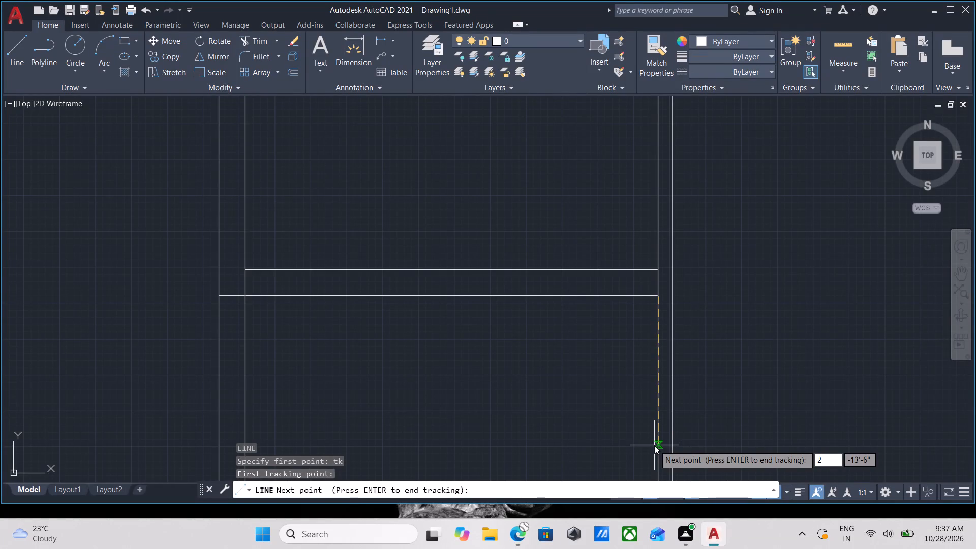
key("apostrophe")
key("Return")
scroll(708, 401, "down", 2)
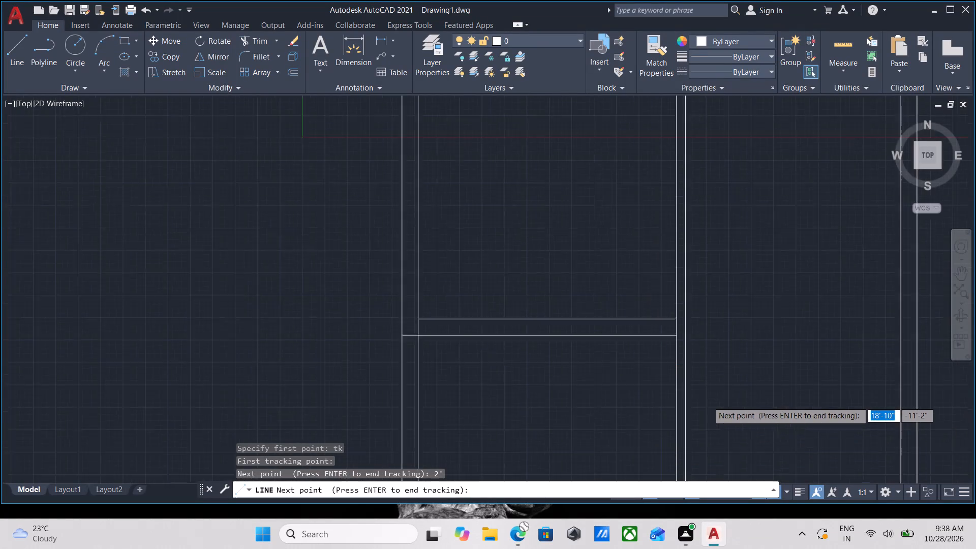
middle_click_drag(708, 401, 703, 415)
key("Return")
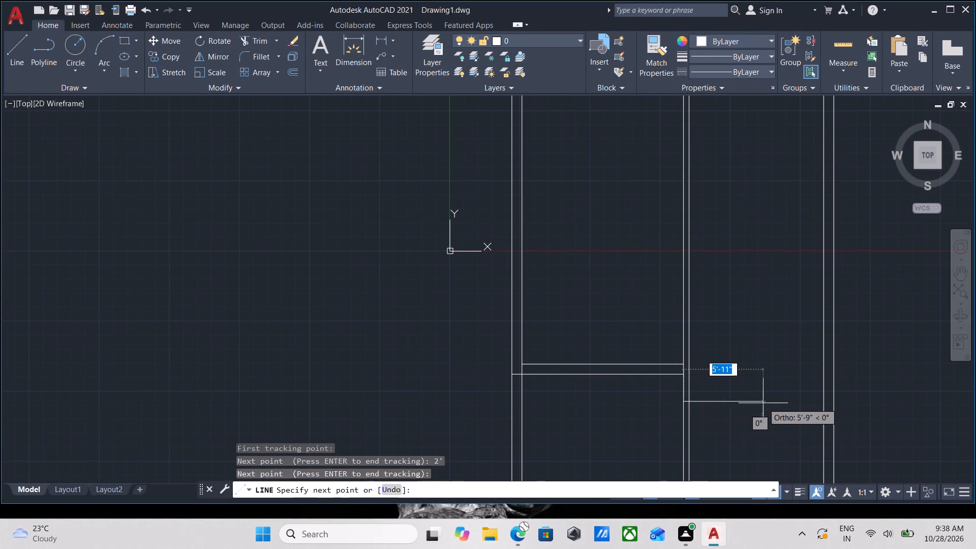
scroll(810, 392, "up", 2)
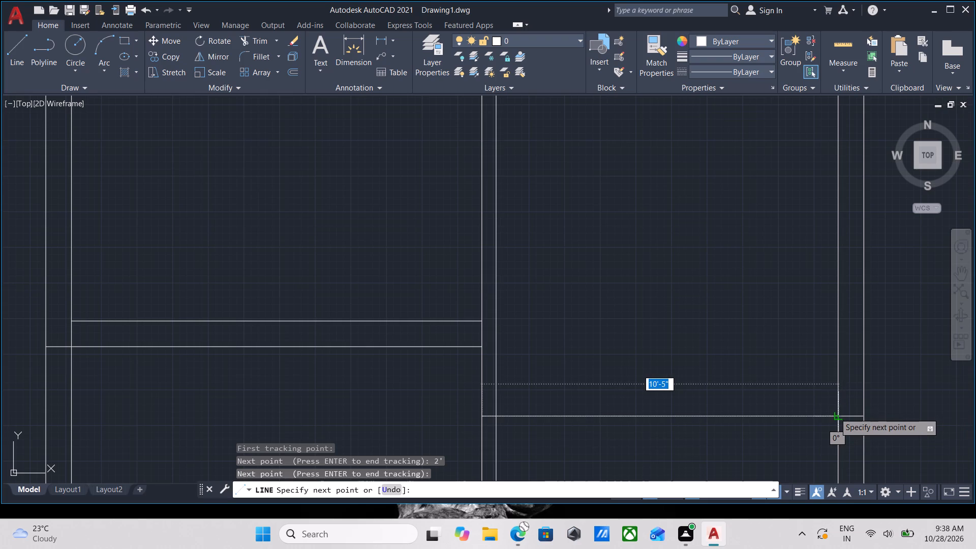
left_click(835, 414)
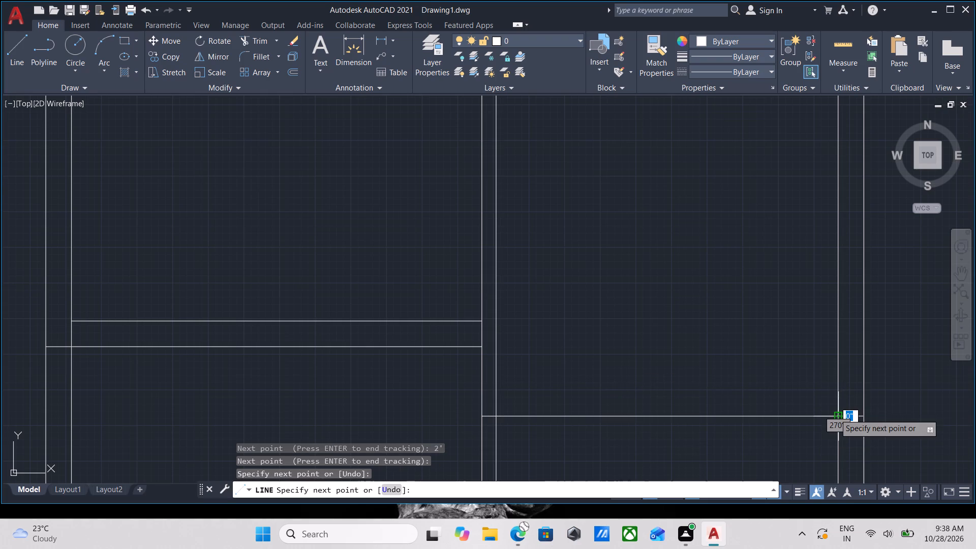
key("Escape")
Offset the new horizontal line in the right-hand room 9" downward to form its bottom wall.
left_click(617, 432)
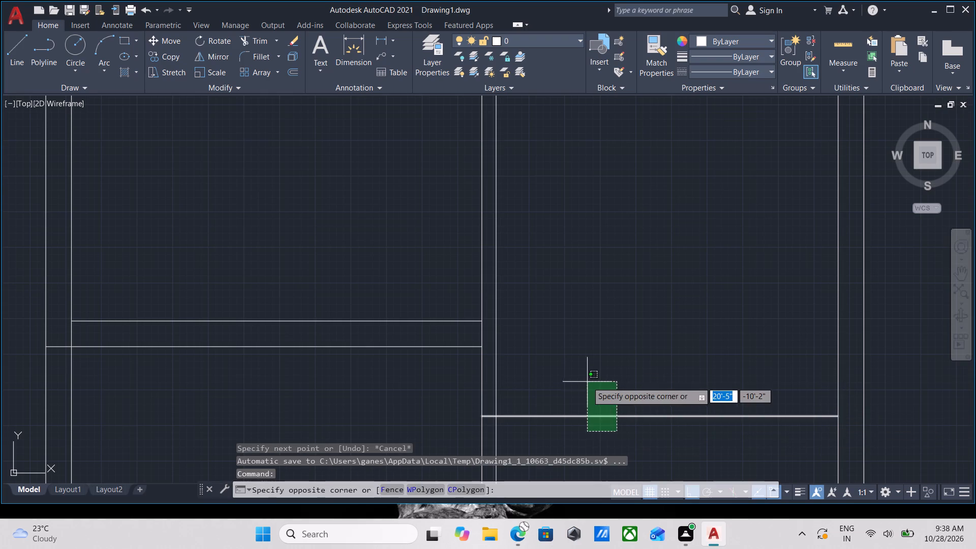
left_click(587, 382)
scroll(606, 375, "down", 1)
middle_click_drag(614, 381, 626, 401)
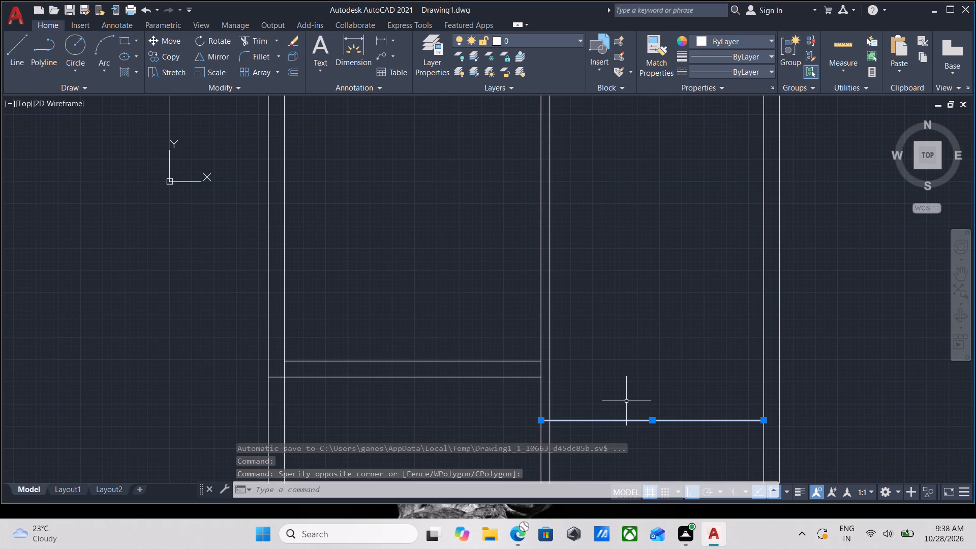
key("o")
key("Return")
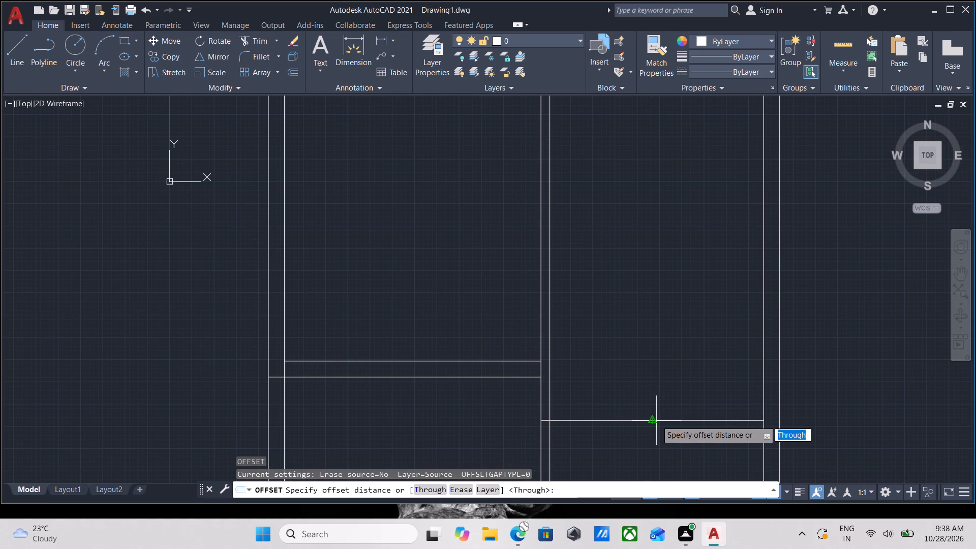
left_click(653, 420)
left_click(660, 448)
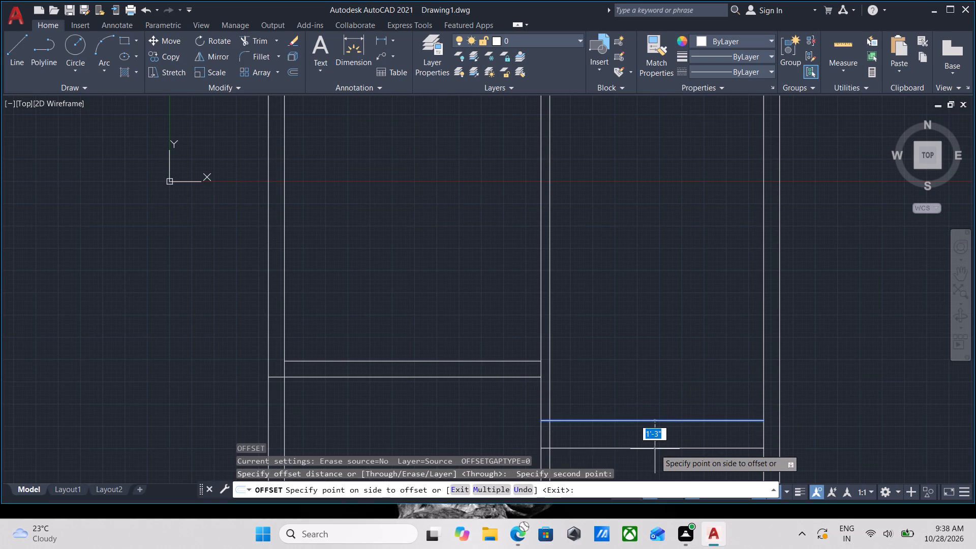
key("9")
key("Return")
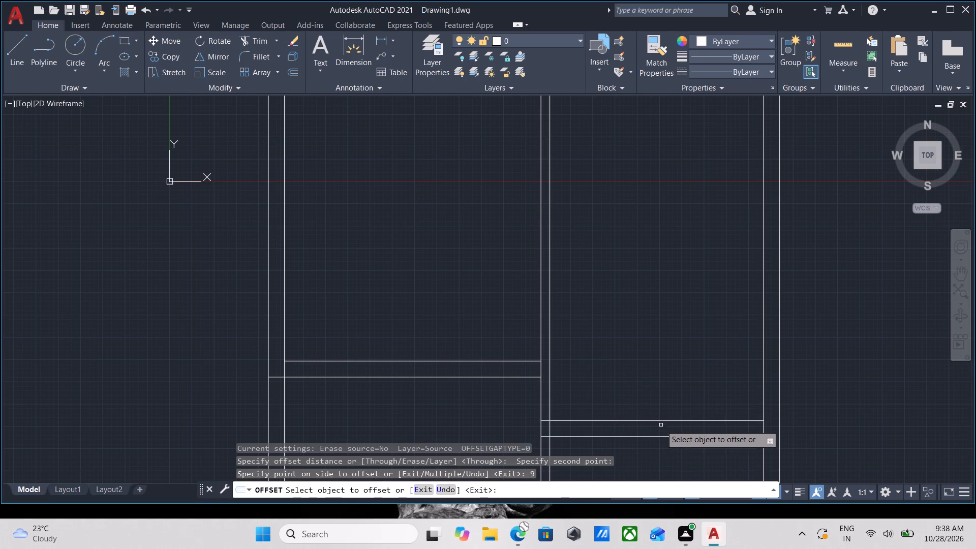
scroll(661, 421, "down", 2)
key("Escape")
Extend both lines of the right-hand room's bottom wall to the outer face of the right outer wall.
scroll(677, 423, "up", 2)
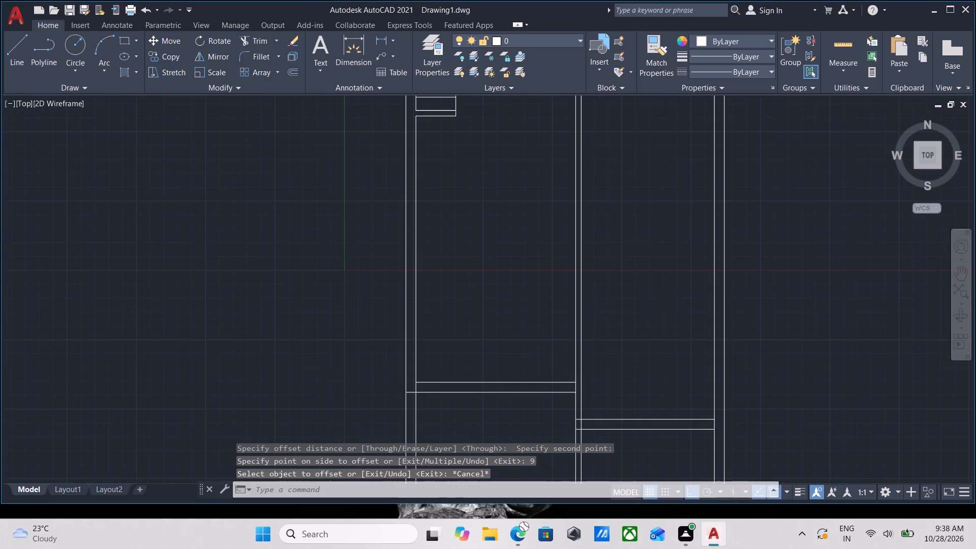
type("ex")
key("Return")
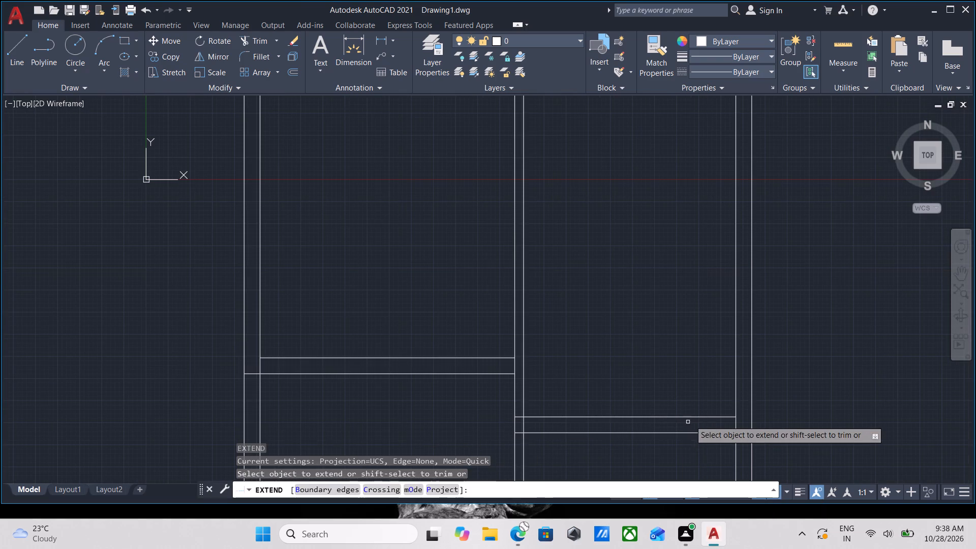
left_click(695, 416)
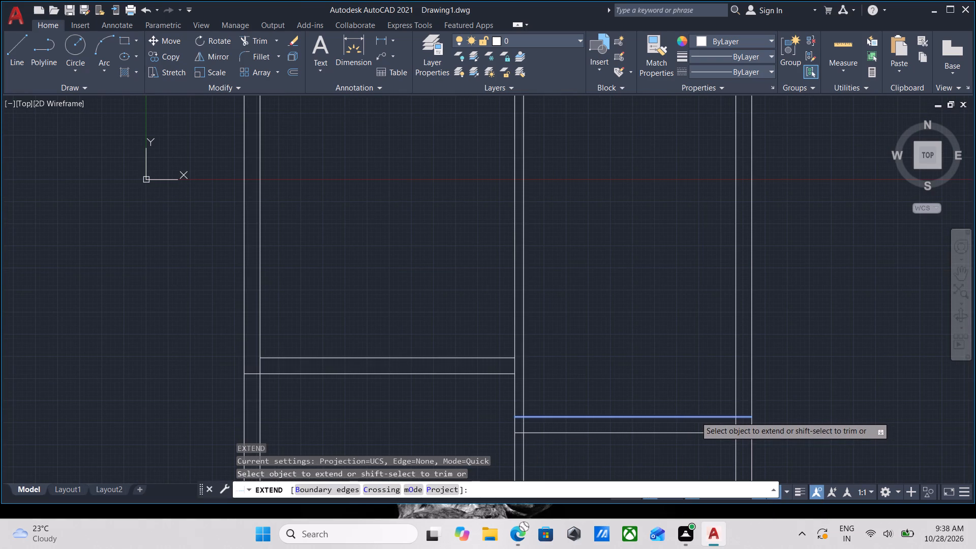
left_click(699, 433)
scroll(587, 422, "down", 1)
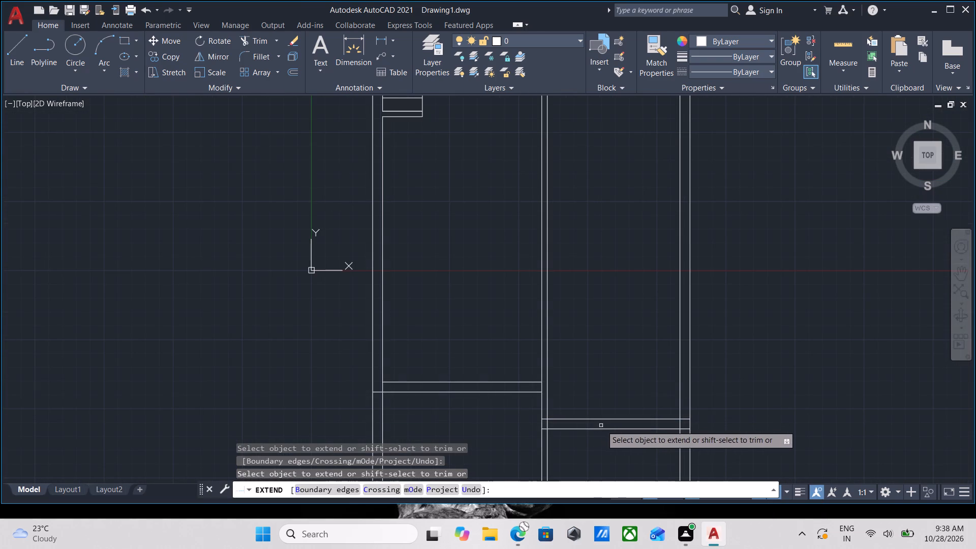
key("Escape")
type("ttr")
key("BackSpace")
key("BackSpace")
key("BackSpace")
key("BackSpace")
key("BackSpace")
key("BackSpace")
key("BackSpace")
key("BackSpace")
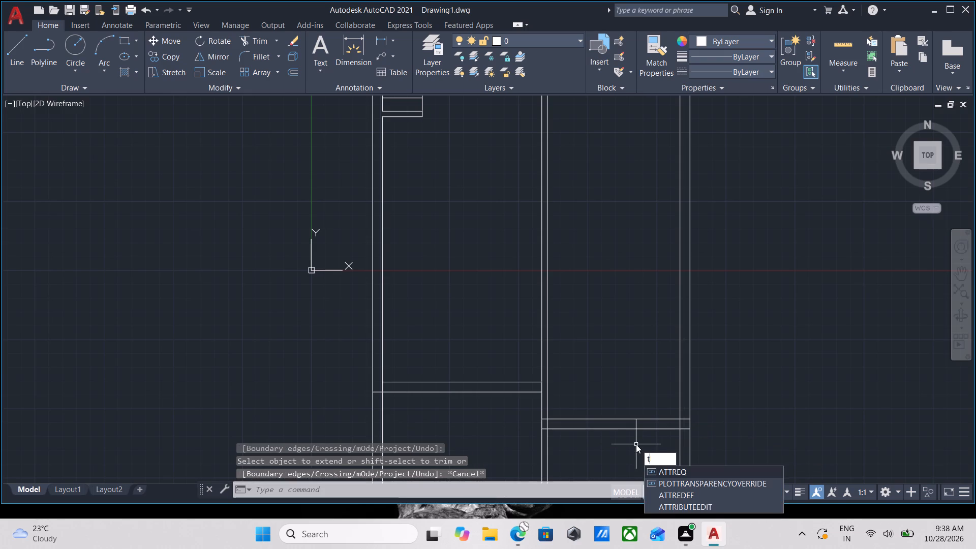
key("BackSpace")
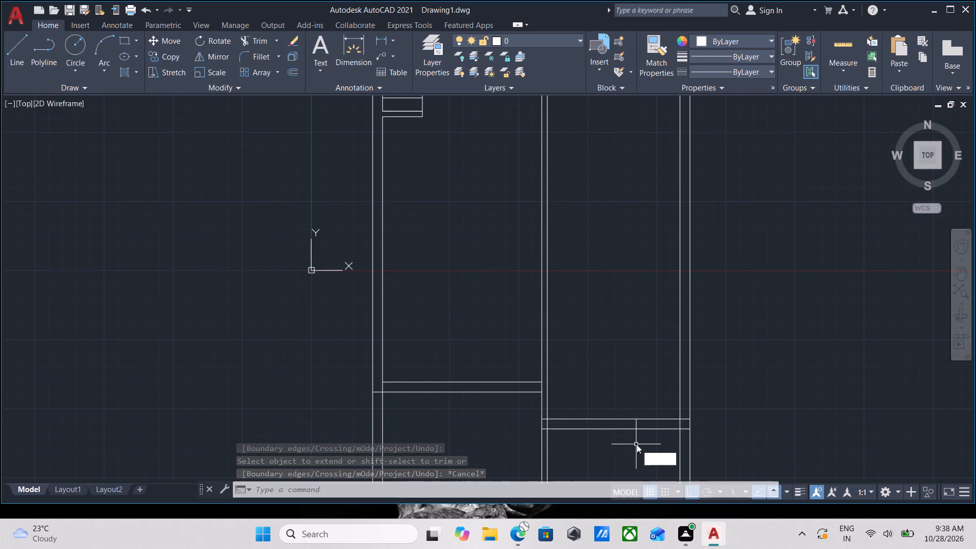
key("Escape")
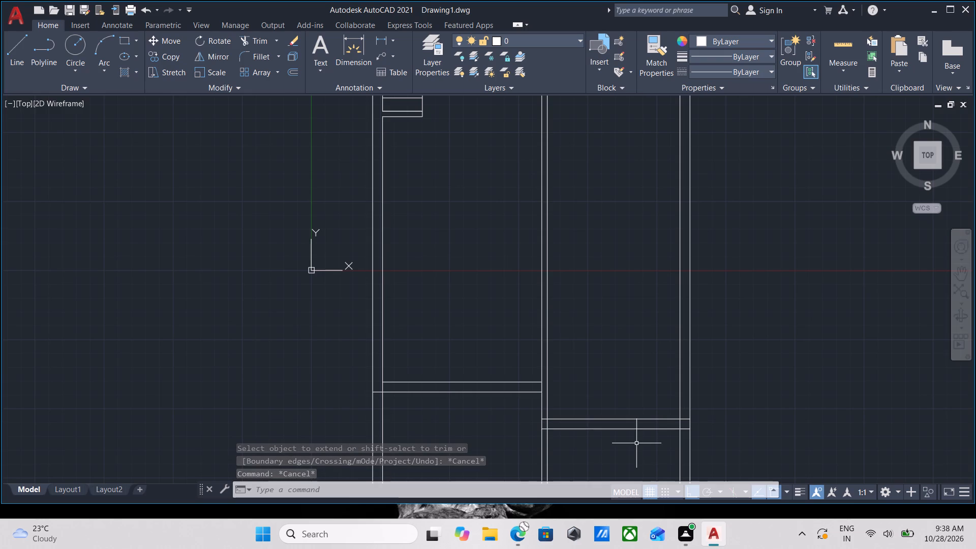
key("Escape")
Trim the central partition and right outer wall lines that run below the right-hand room's bottom wall.
type("tr")
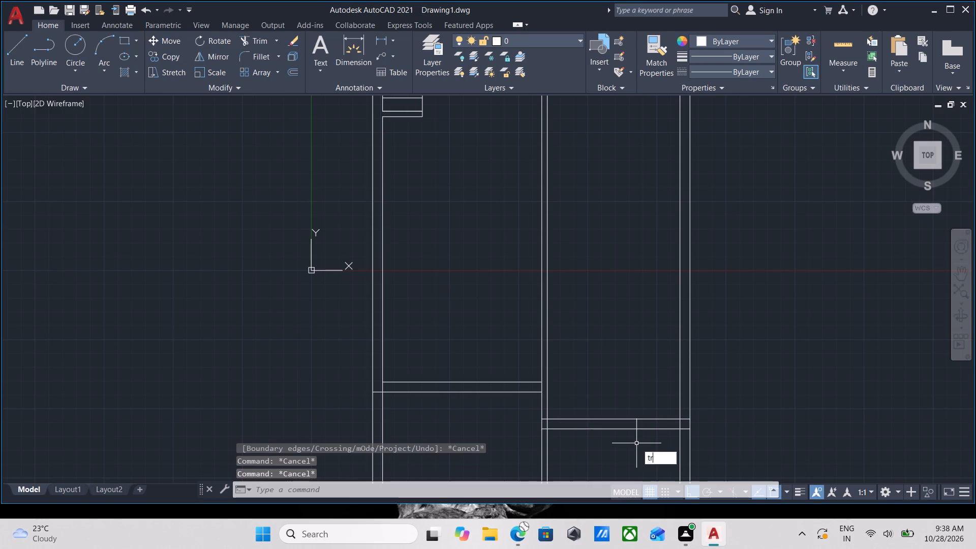
key("Return")
left_click(742, 454)
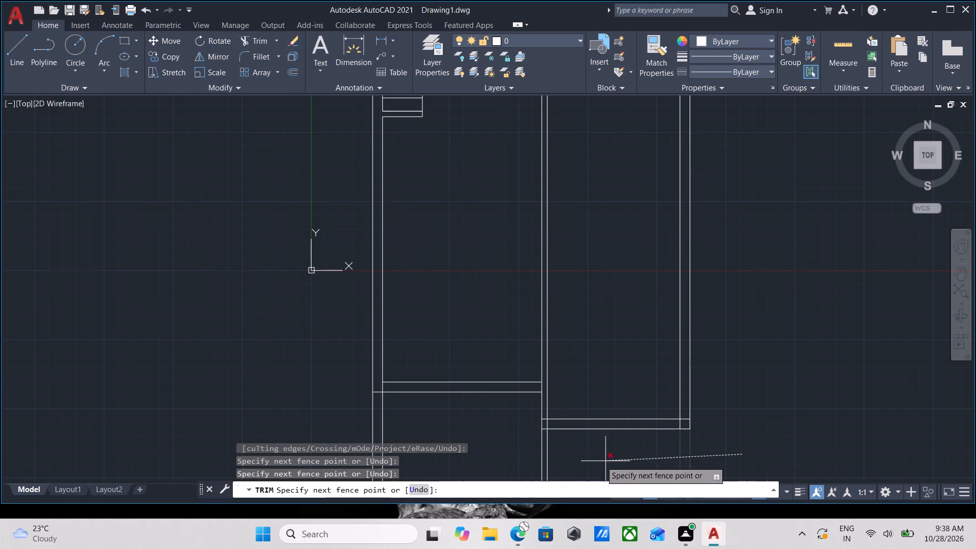
left_click(523, 460)
scroll(550, 413, "up", 5)
scroll(537, 416, "down", 3)
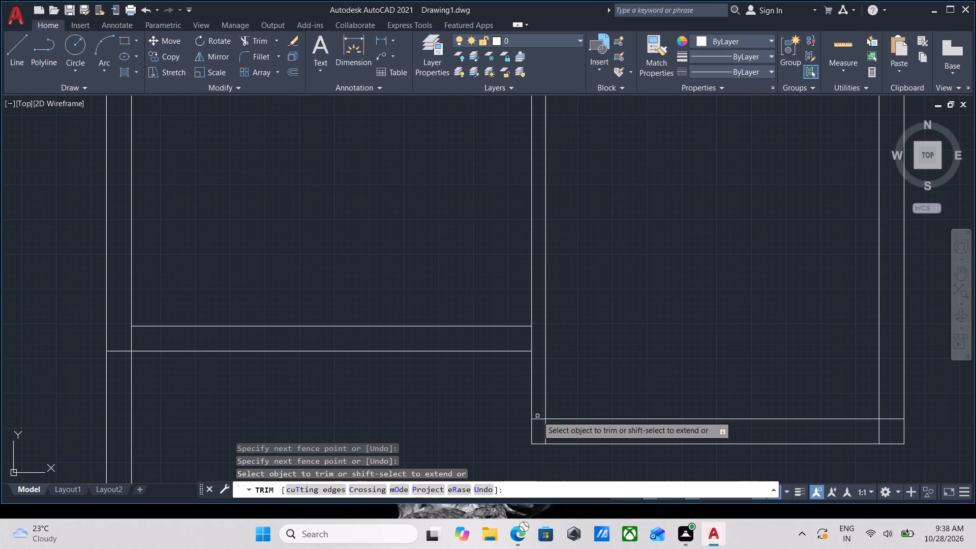
key("Escape")
Examine where the two rooms' bottom walls meet the central partition and the outer walls.
scroll(537, 416, "down", 3)
middle_click_drag(537, 416, 545, 466)
scroll(550, 448, "up", 2)
scroll(557, 439, "down", 2)
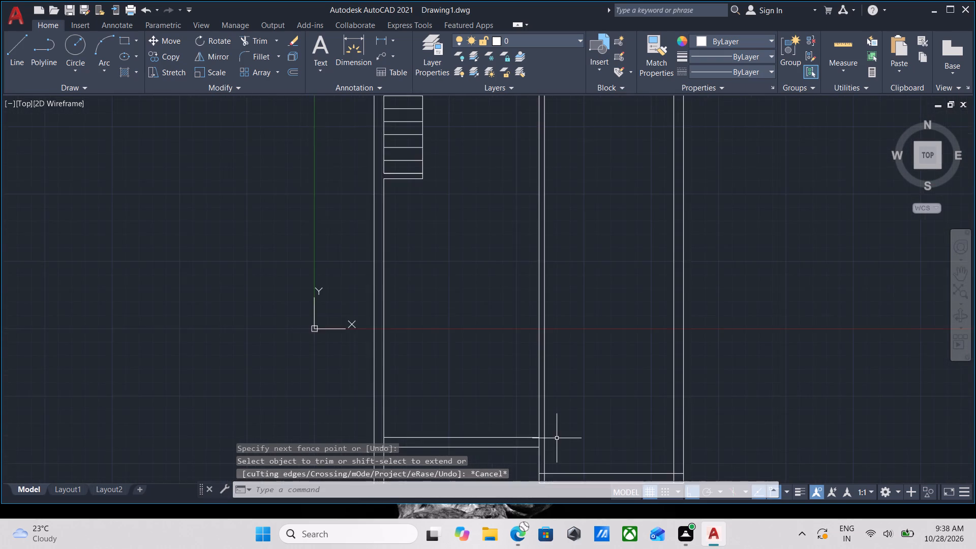
scroll(553, 442, "up", 5)
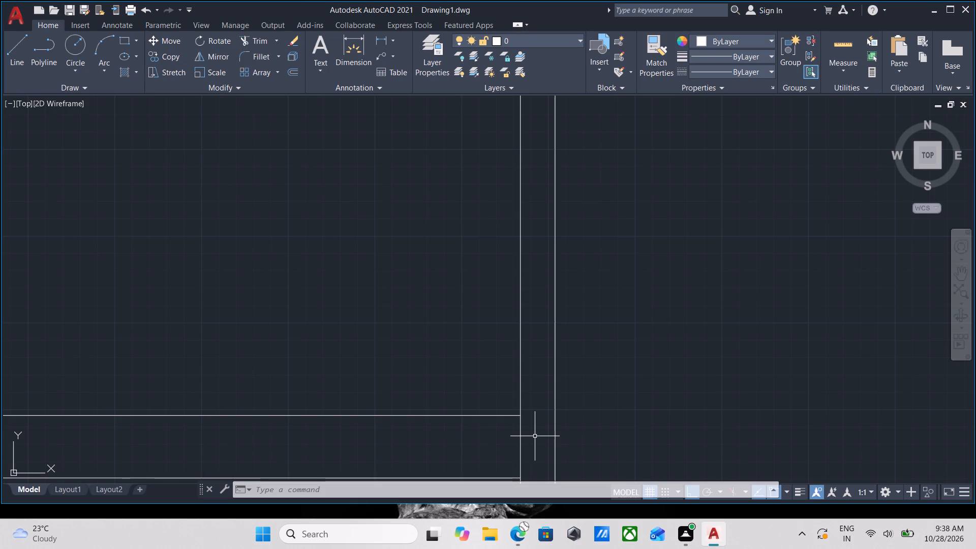
scroll(536, 432, "down", 3)
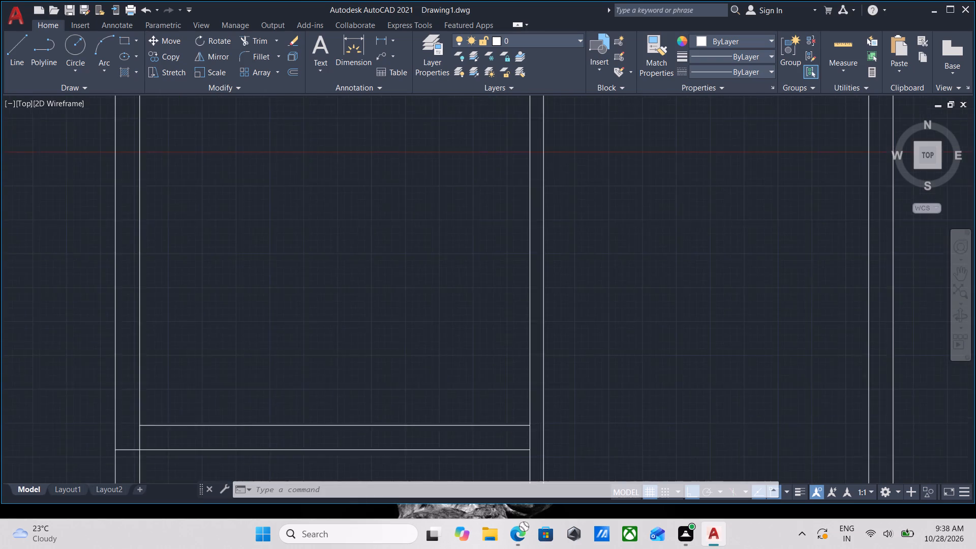
scroll(597, 432, "down", 2)
middle_click_drag(597, 432, 635, 405)
scroll(640, 399, "up", 3)
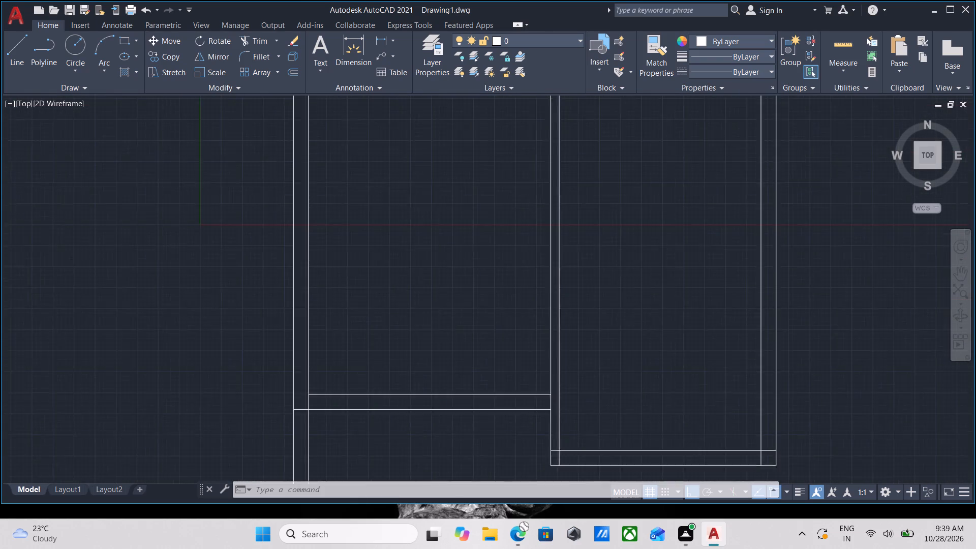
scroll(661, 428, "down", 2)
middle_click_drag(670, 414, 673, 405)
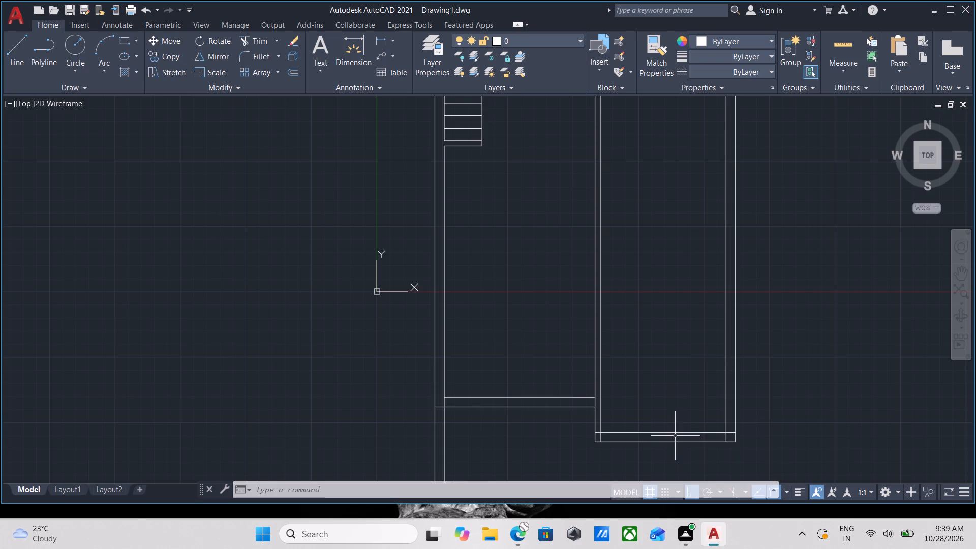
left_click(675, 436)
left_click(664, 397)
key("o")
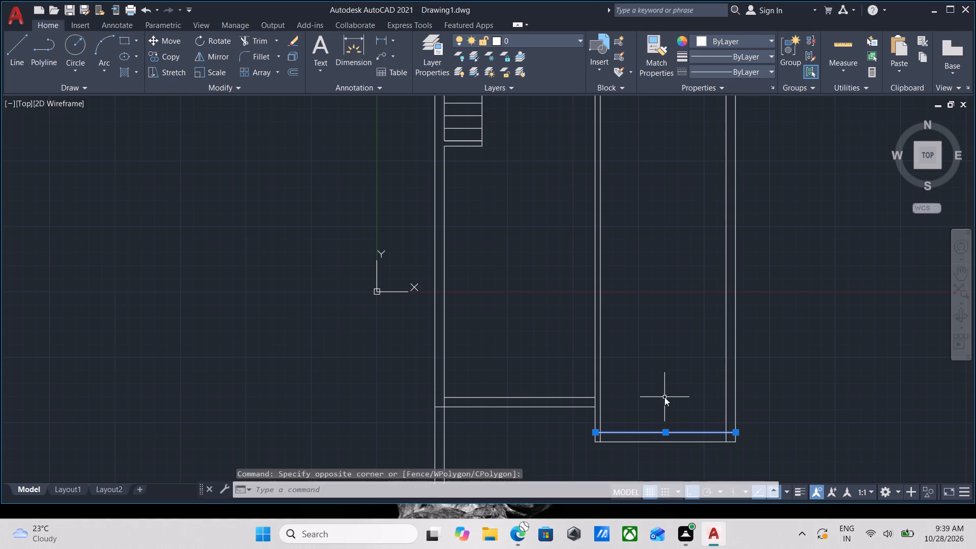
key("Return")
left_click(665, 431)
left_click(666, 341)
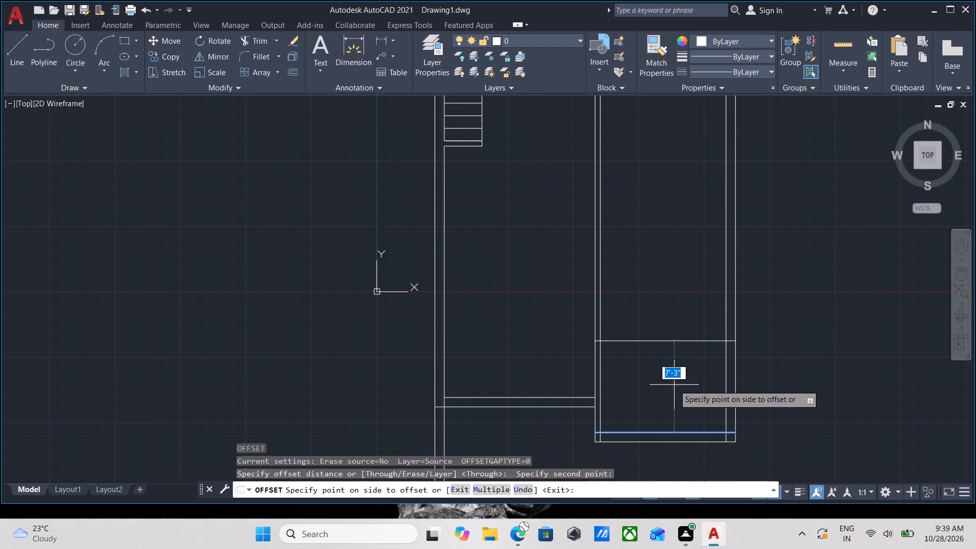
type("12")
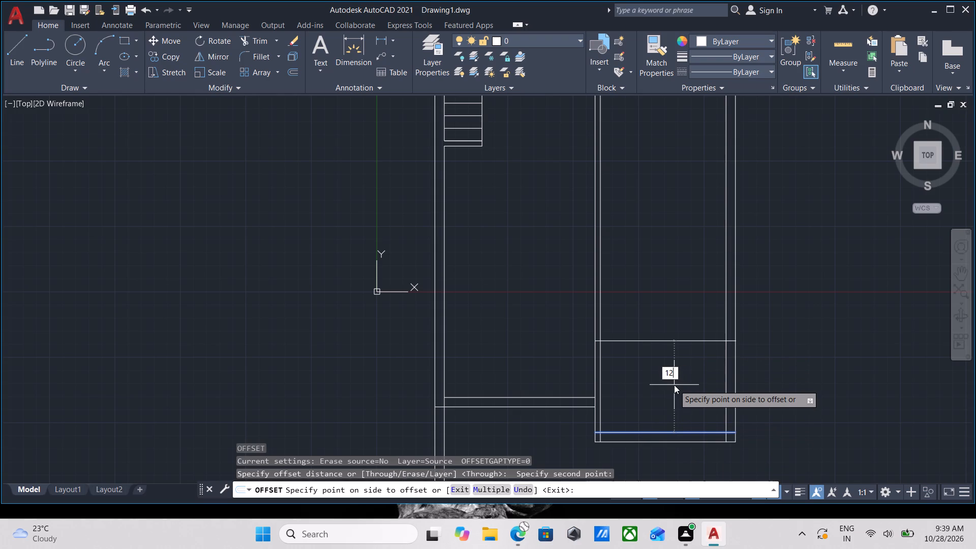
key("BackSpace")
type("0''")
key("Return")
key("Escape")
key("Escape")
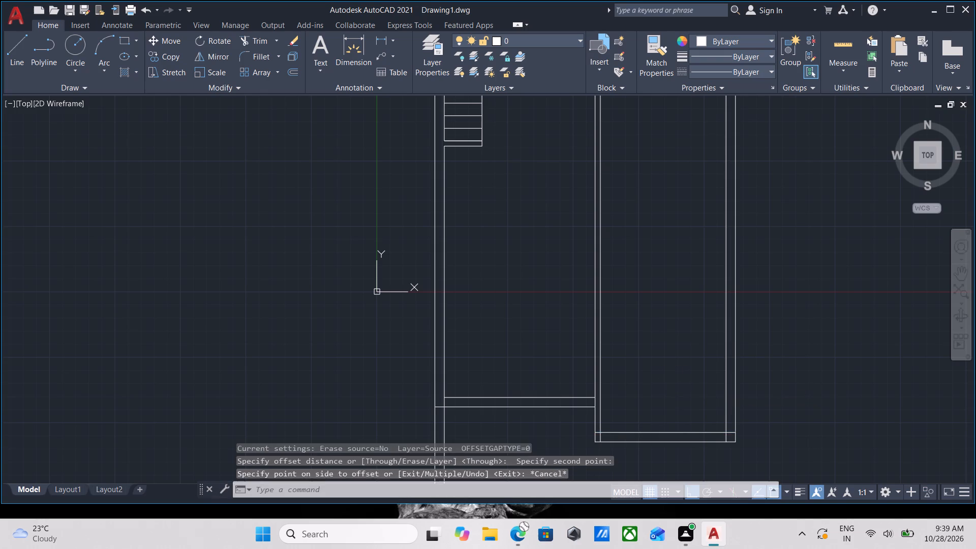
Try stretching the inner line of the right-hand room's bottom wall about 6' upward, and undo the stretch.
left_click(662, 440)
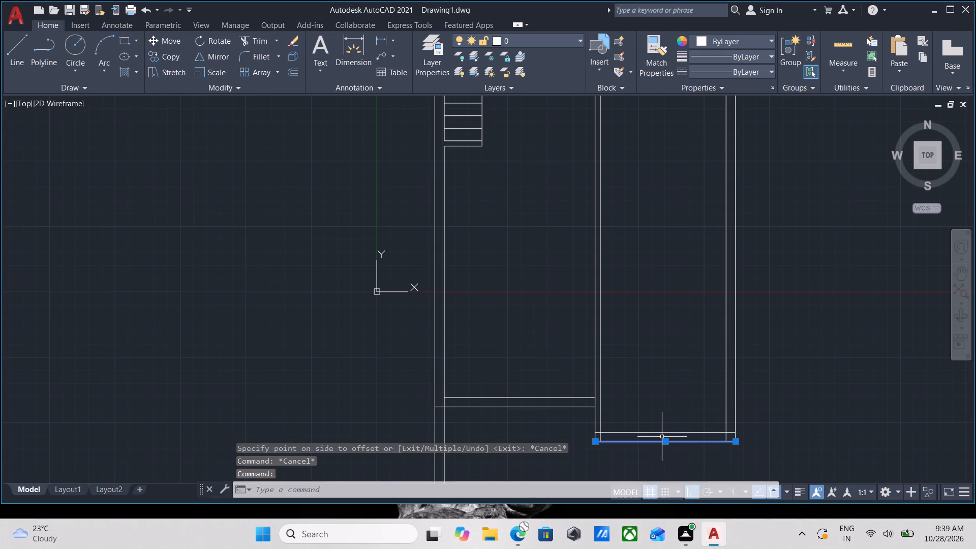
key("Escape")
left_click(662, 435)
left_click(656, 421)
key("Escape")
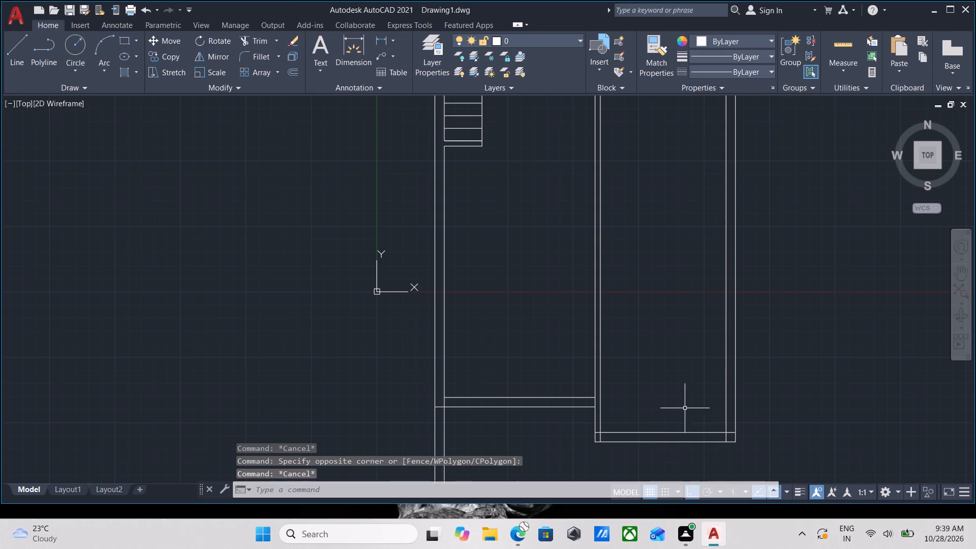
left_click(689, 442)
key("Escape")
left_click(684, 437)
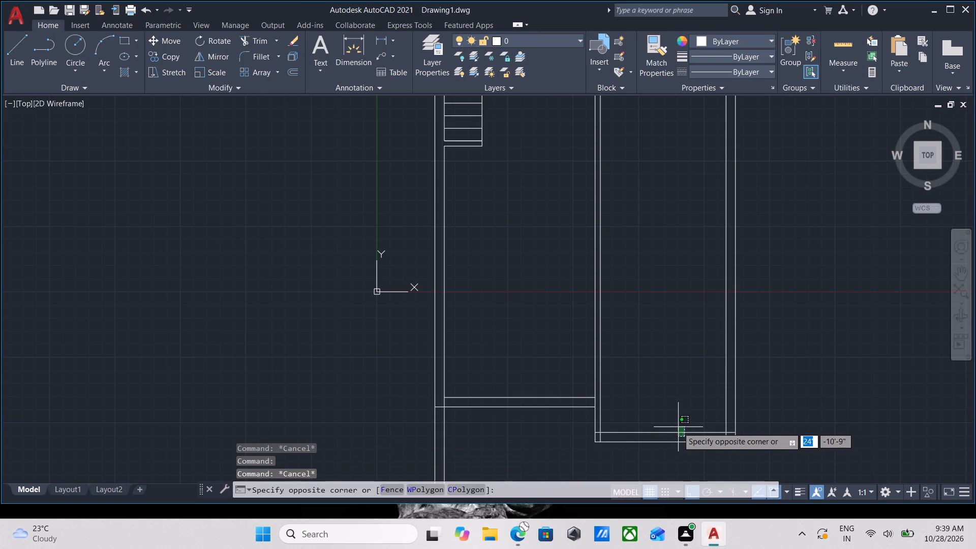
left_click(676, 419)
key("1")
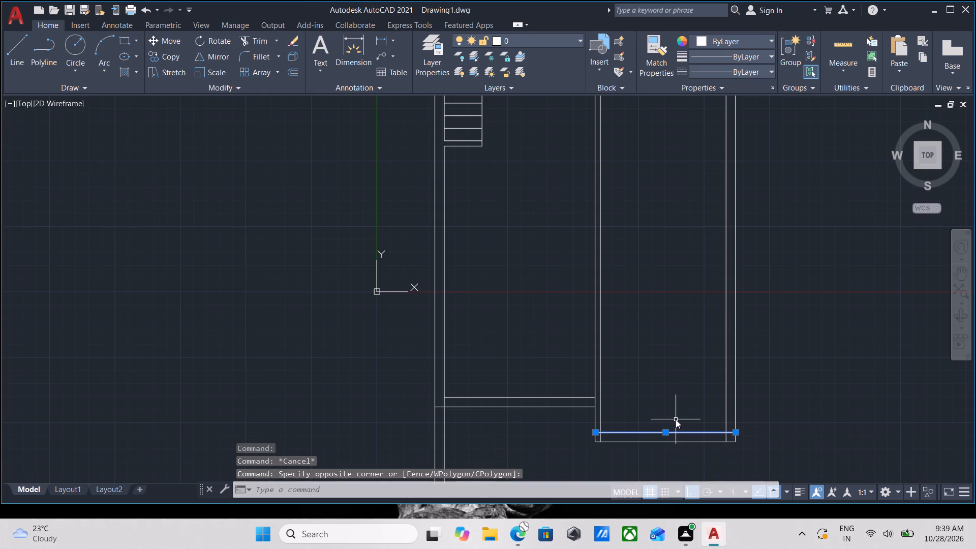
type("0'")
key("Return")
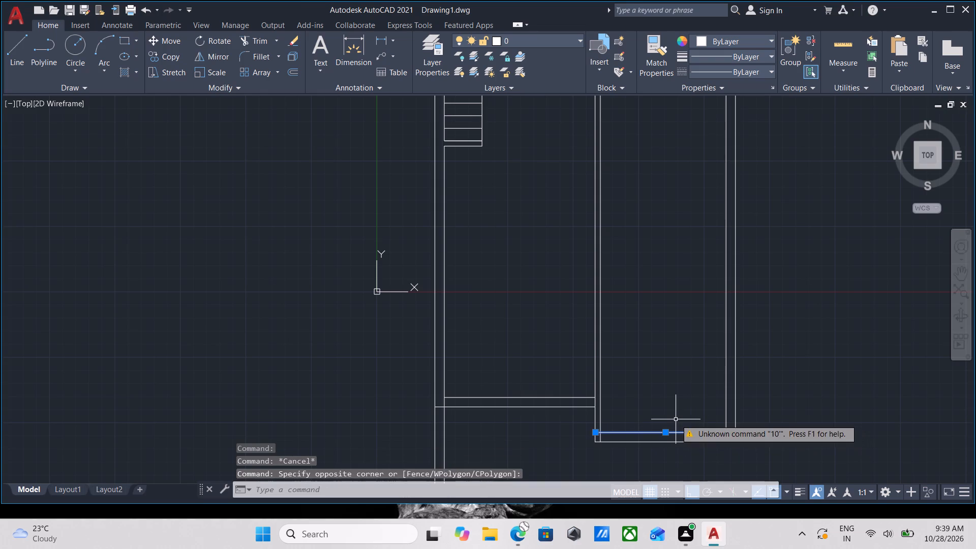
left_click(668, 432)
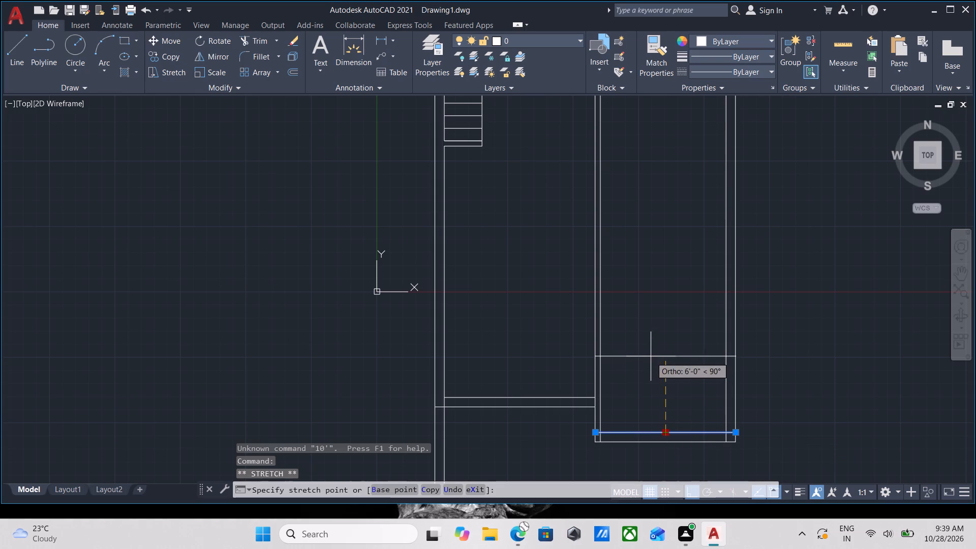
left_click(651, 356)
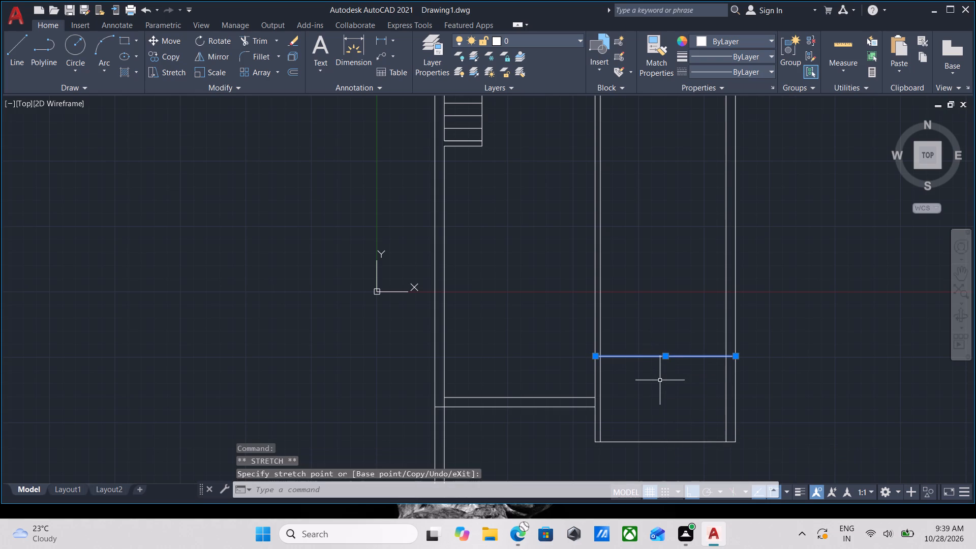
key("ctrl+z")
Offset the inner line of the right-hand room's bottom wall 10' upward.
scroll(673, 432, "up", 2)
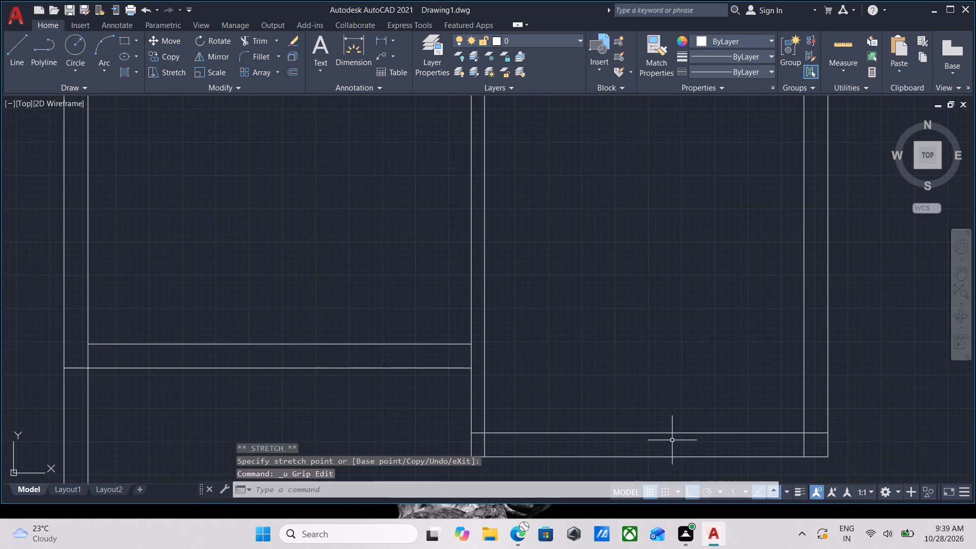
left_click(672, 440)
left_click(635, 394)
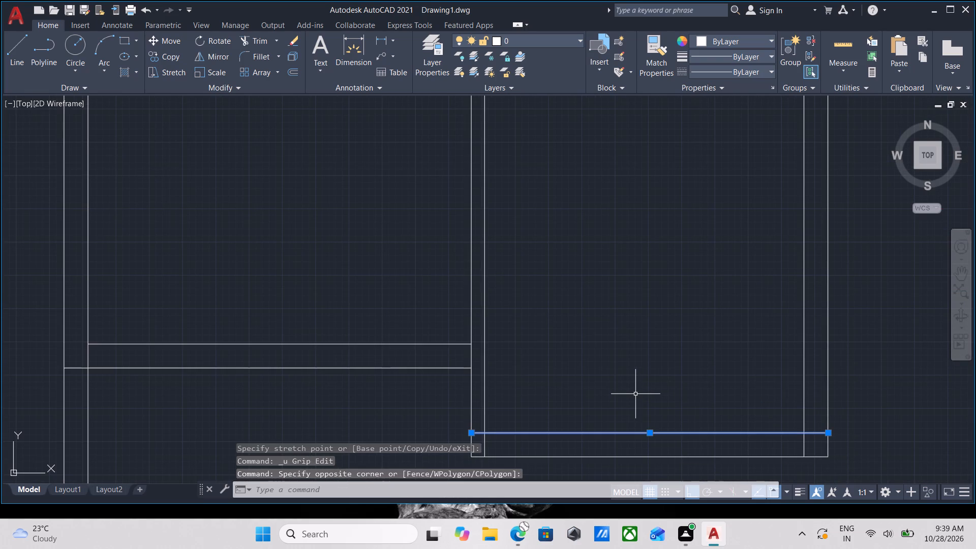
key("o")
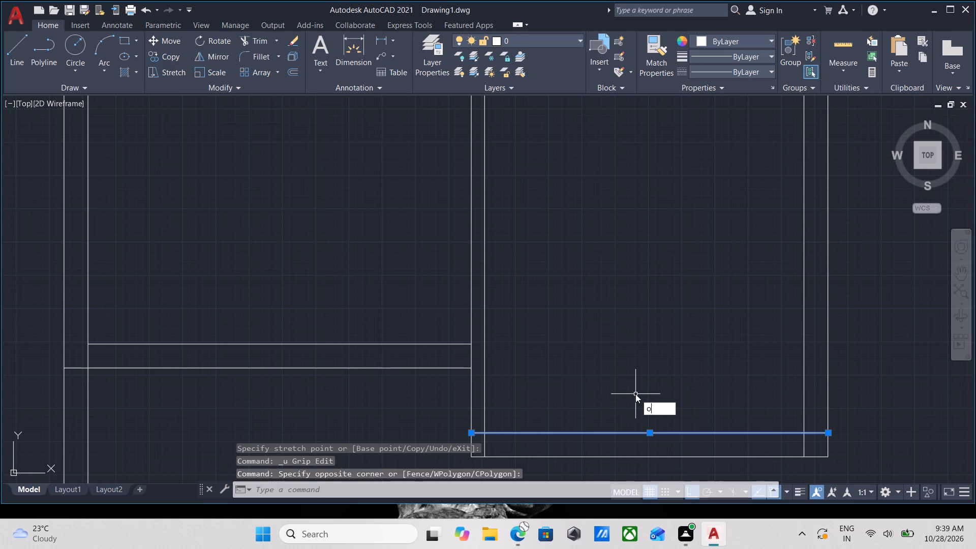
key("Return")
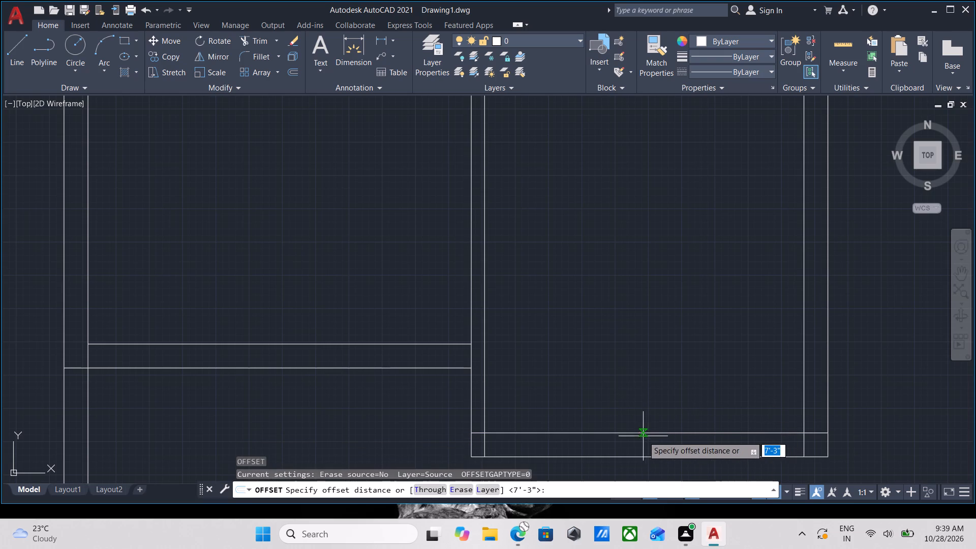
left_click(651, 433)
left_click(650, 212)
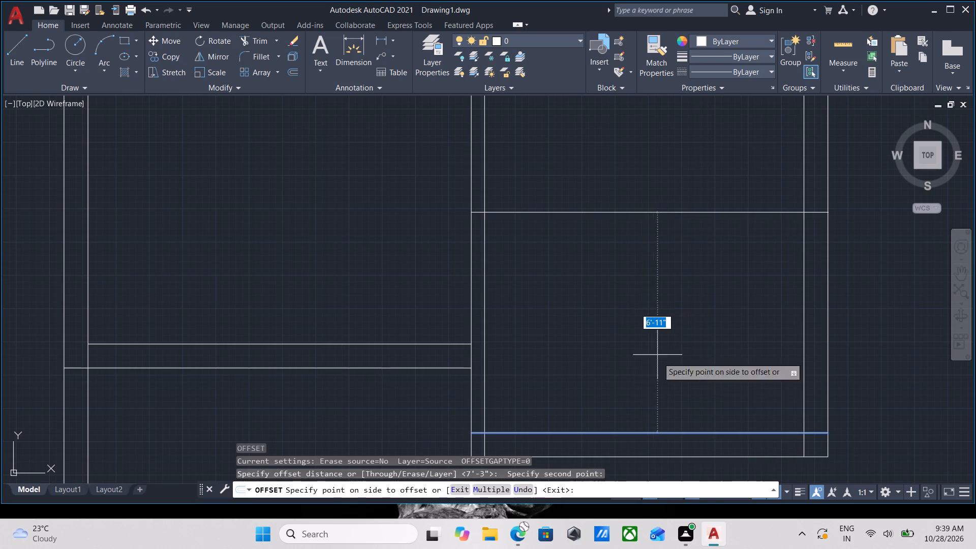
type("10'")
key("Return")
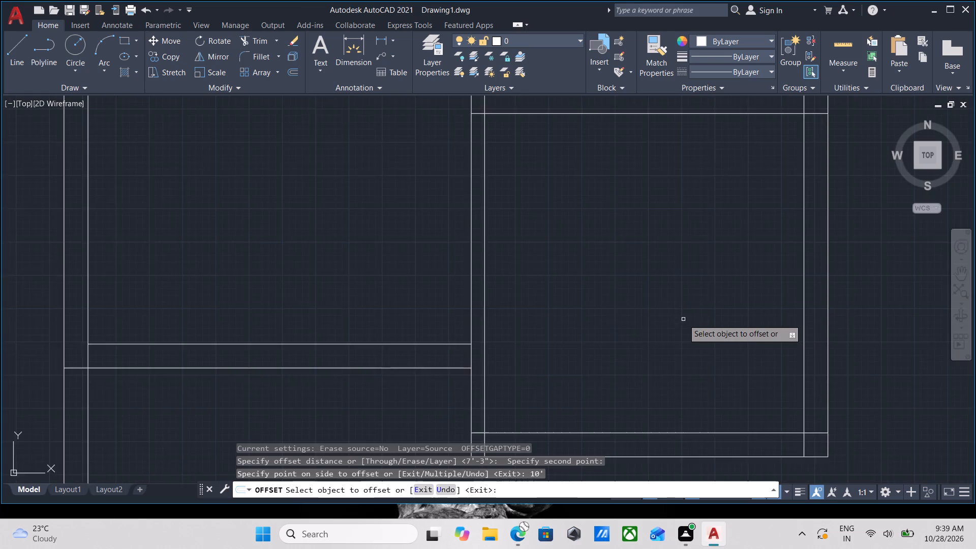
Offset the new horizontal line in the right-hand room 5" upward to form a partition.
scroll(683, 319, "down", 4)
middle_click_drag(687, 326, 713, 436)
scroll(708, 436, "up", 3)
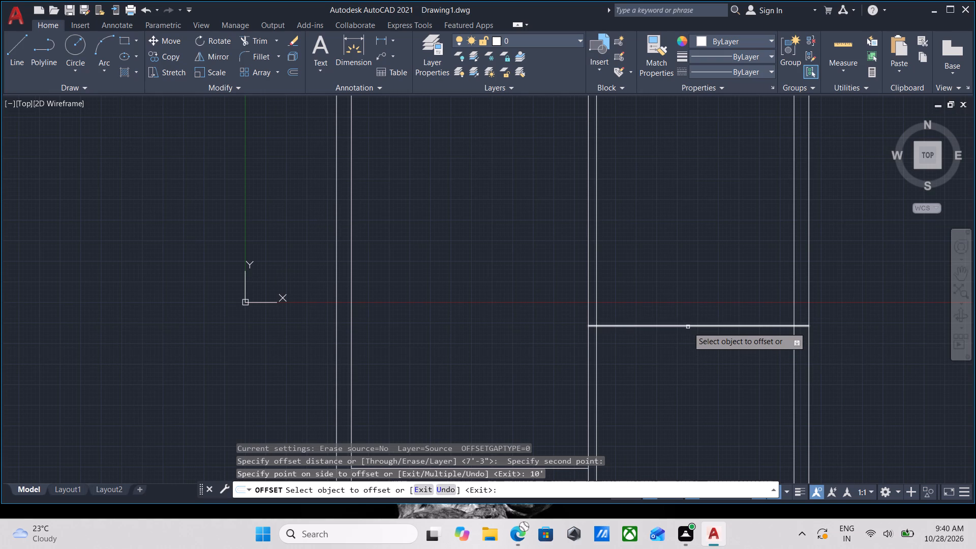
left_click(688, 327)
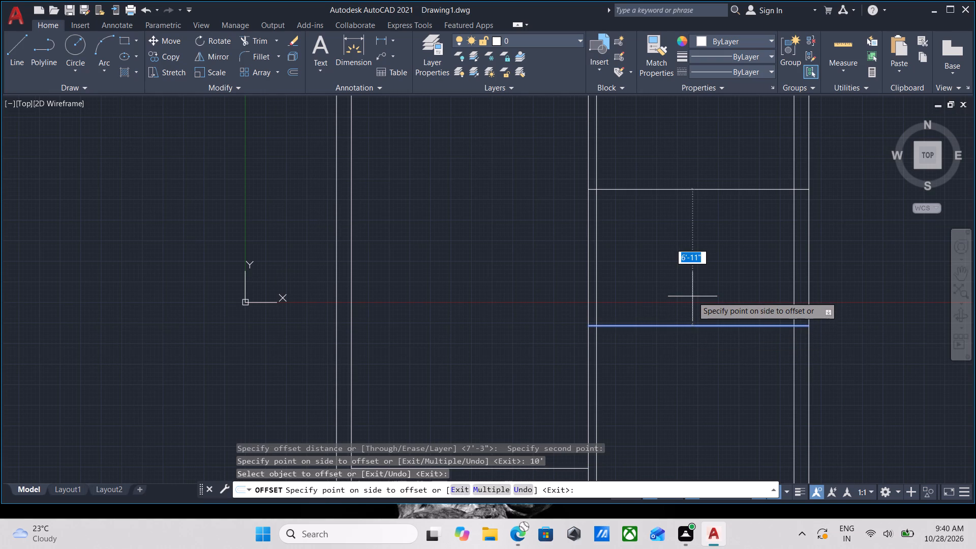
key("5")
key("Return")
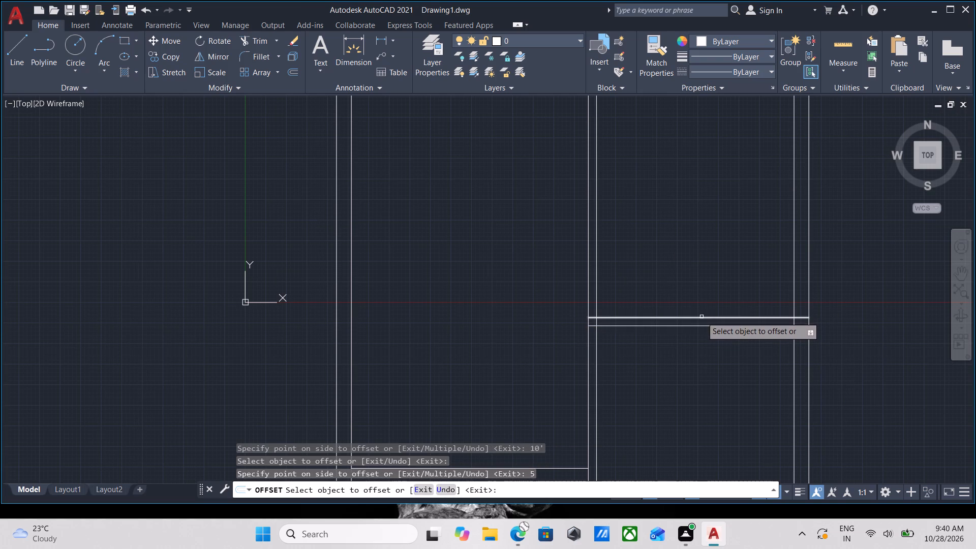
Add another 5" partition 5' above the new one by offsetting its upper line 5' and the resulting line 5" upward.
left_click(701, 317)
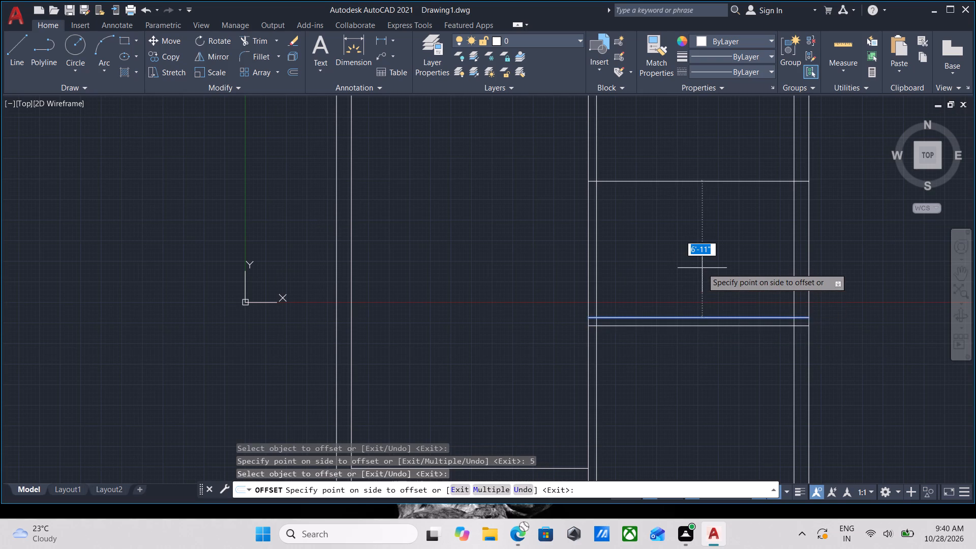
type("5'")
key("Return")
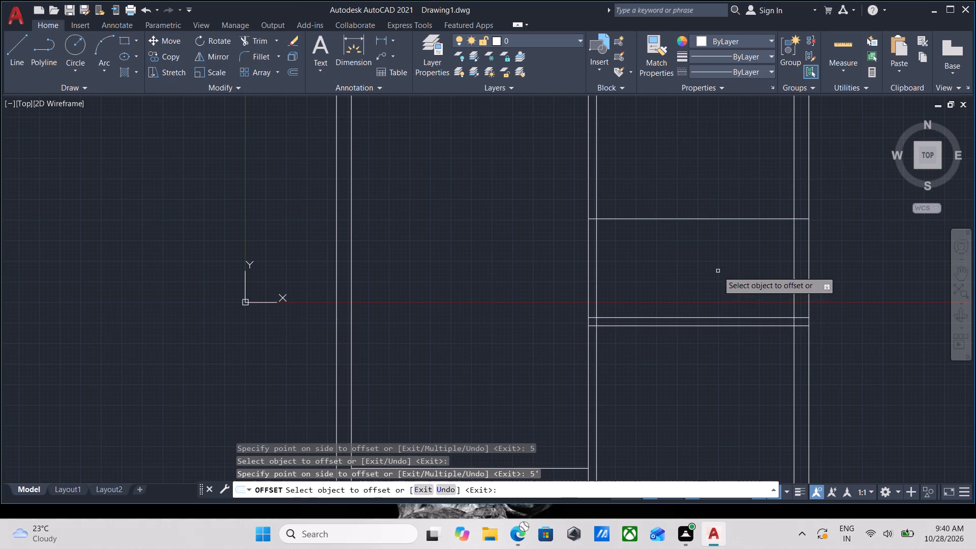
middle_click_drag(718, 271, 747, 420)
left_click(736, 367)
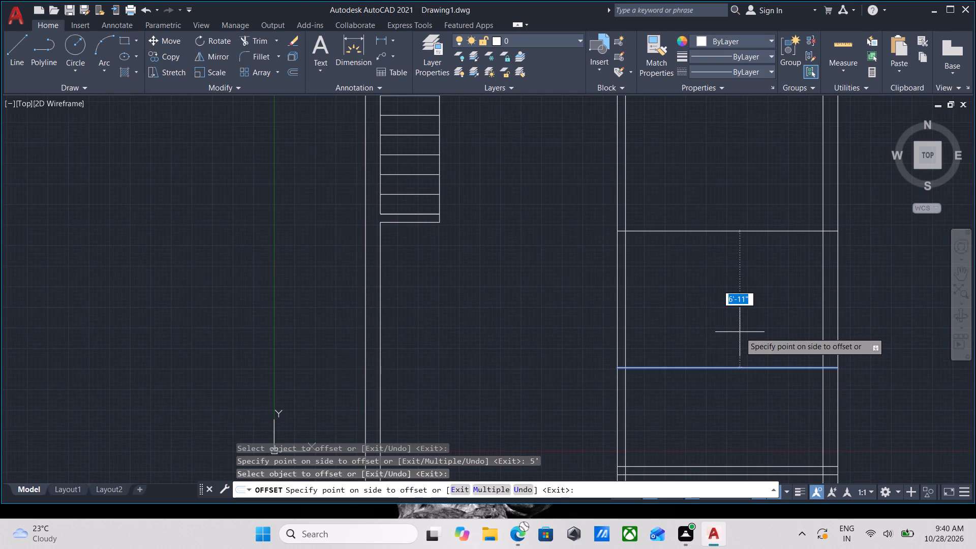
key("5")
key("Return")
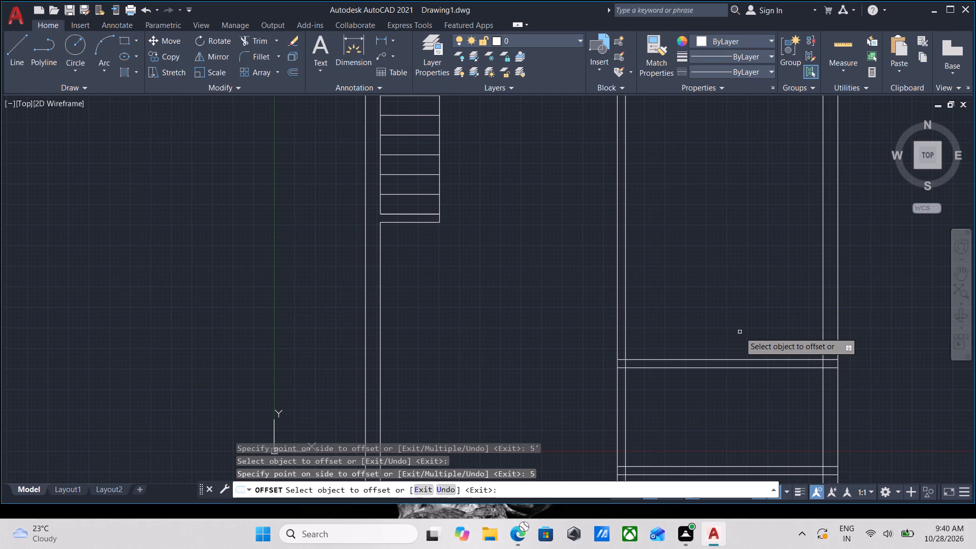
Offset the upper line of the higher new partition in the right-hand room 10' upward.
scroll(740, 339, "down", 2)
middle_click_drag(742, 344, 749, 374)
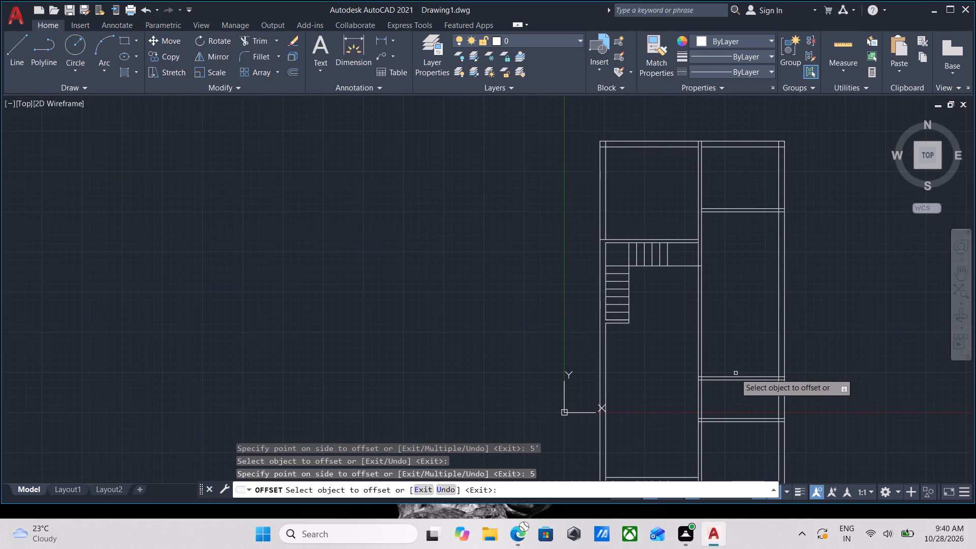
scroll(734, 373, "up", 2)
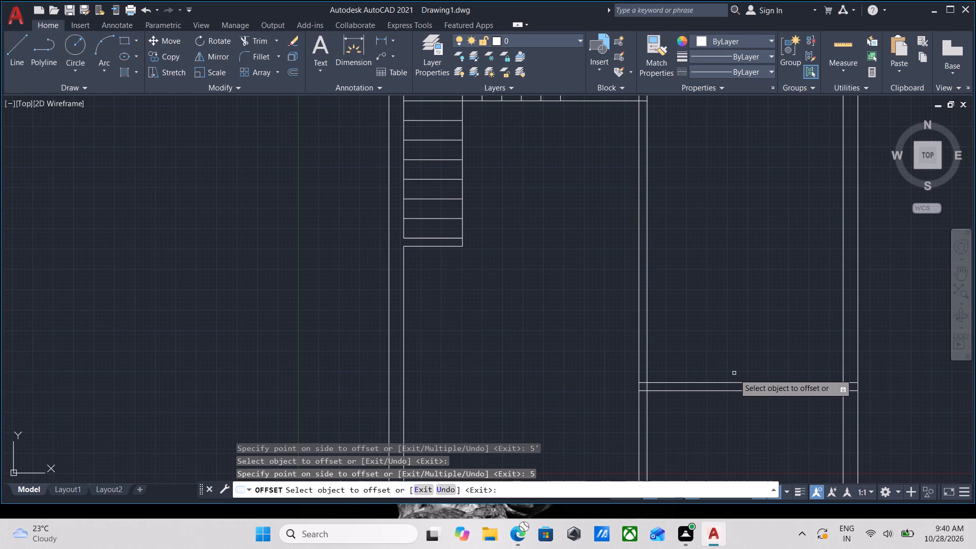
left_click(734, 382)
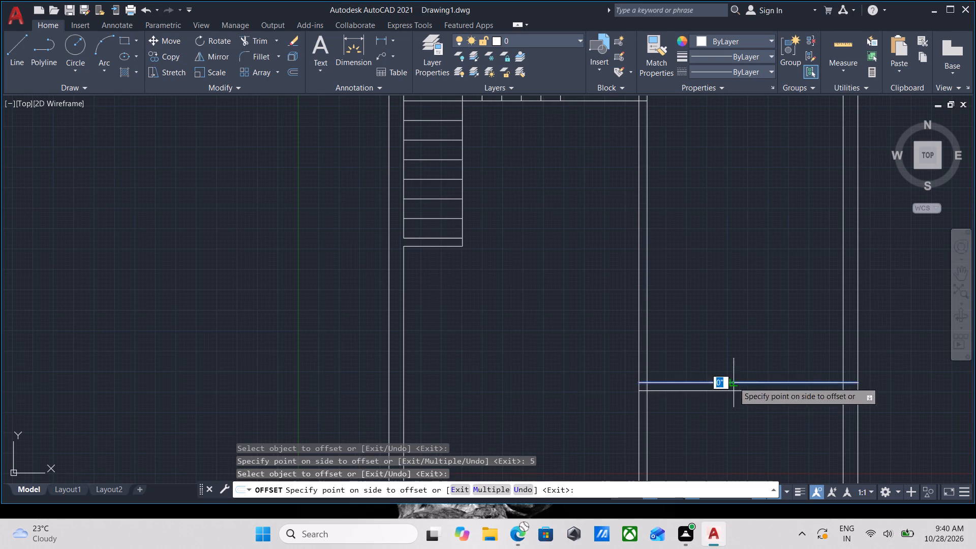
scroll(748, 306, "down", 1)
middle_click_drag(749, 307, 753, 398)
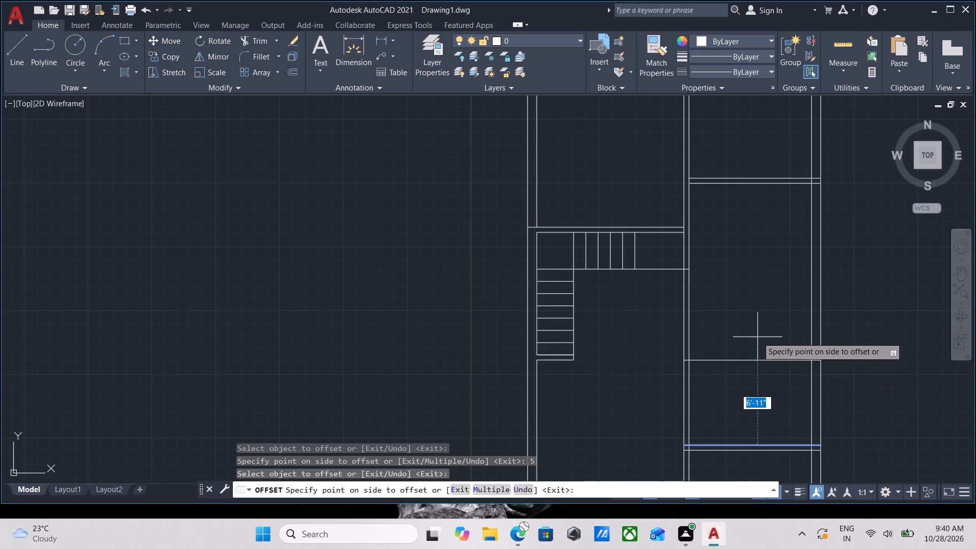
type("10'")
key("Return")
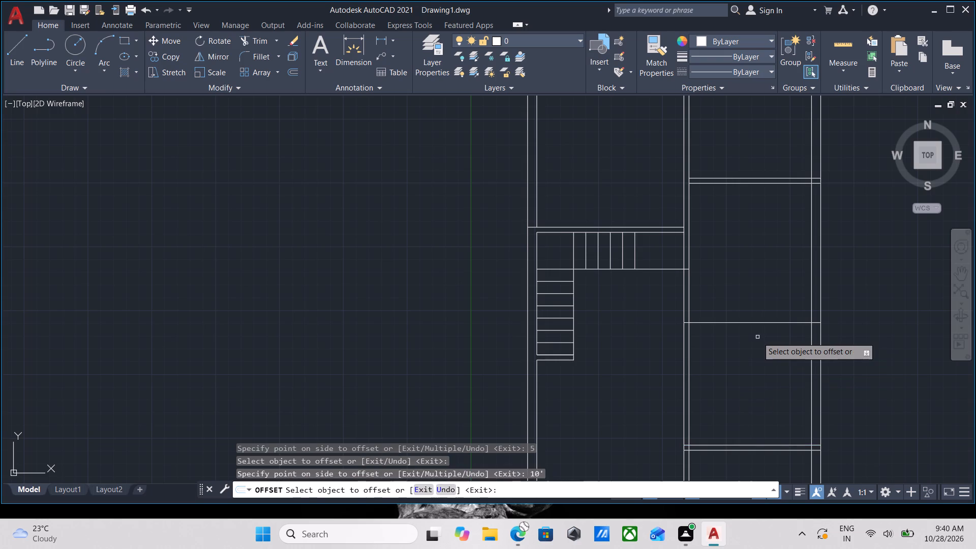
Offset the line 10' above that partition by 5" upward to form the third new partition.
middle_click_drag(767, 352, 764, 387)
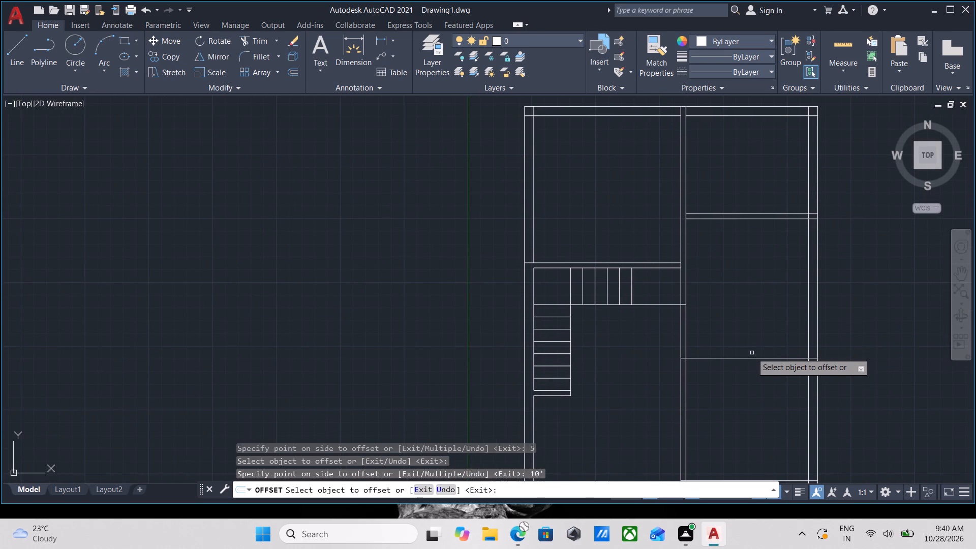
left_click(752, 356)
left_click(751, 359)
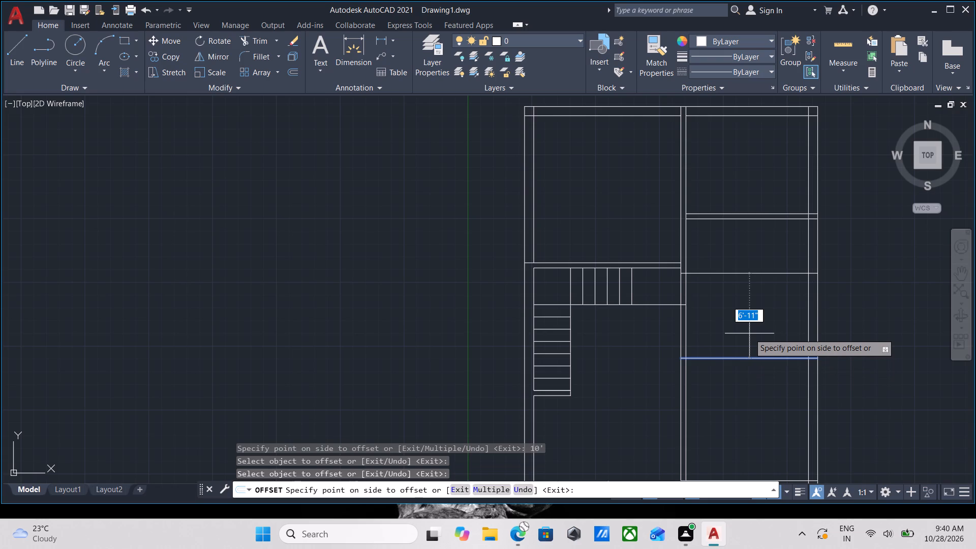
key("5")
key("Return")
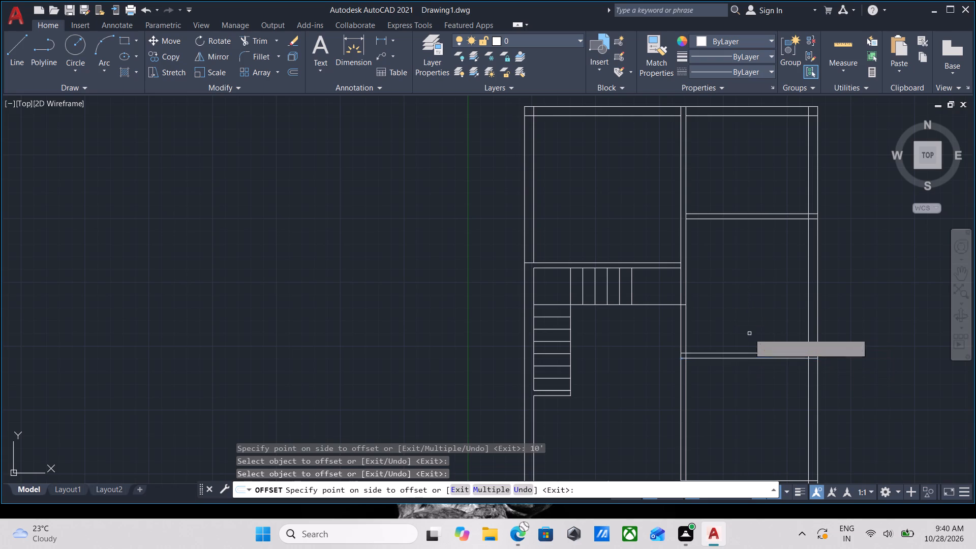
Examine the finished partitions and wall junctions around the upper rooms and the stair for lines needing cleanup.
key("Escape")
scroll(752, 333, "down", 2)
middle_click_drag(753, 335, 761, 395)
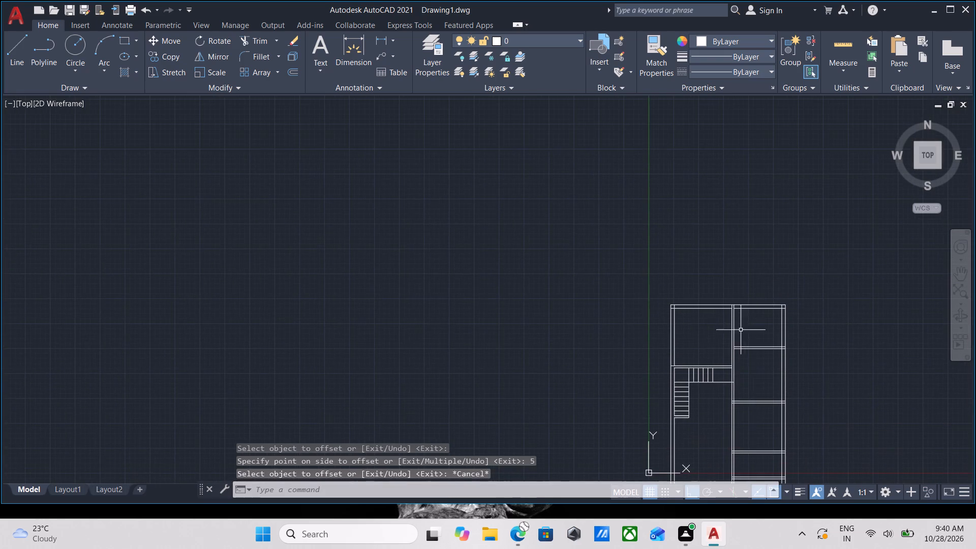
scroll(721, 316, "up", 2)
scroll(724, 343, "down", 2)
middle_click(722, 343)
scroll(722, 346, "up", 3)
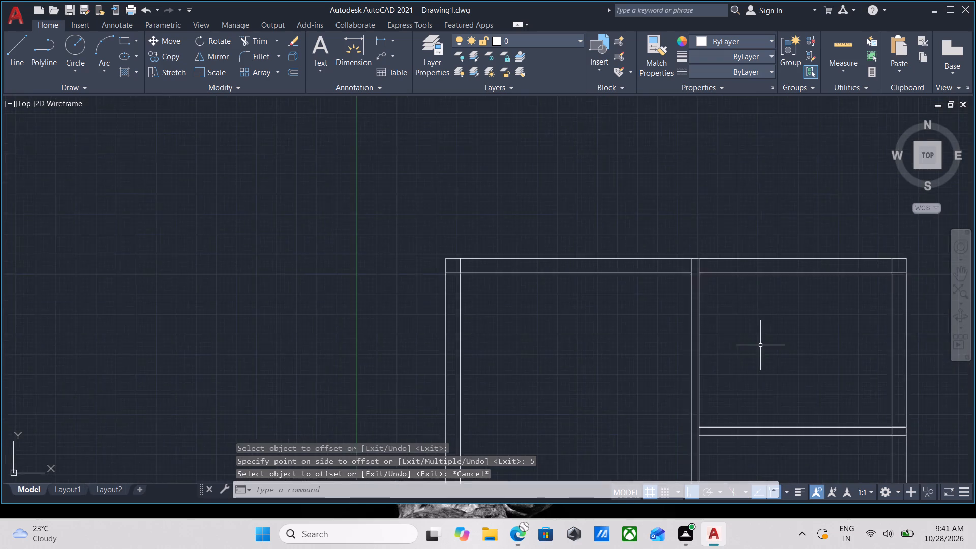
scroll(760, 345, "down", 2)
middle_click_drag(760, 345, 772, 351)
scroll(687, 411, "up", 2)
scroll(687, 410, "down", 2)
middle_click_drag(687, 408, 695, 384)
scroll(674, 451, "up", 3)
scroll(691, 435, "down", 3)
middle_click_drag(688, 428, 674, 420)
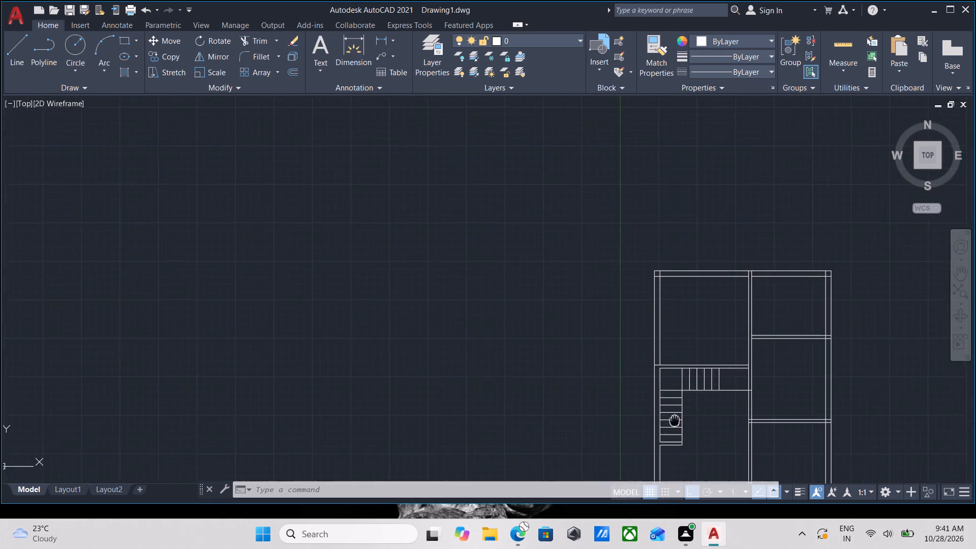
middle_click_drag(674, 420, 665, 408)
scroll(665, 408, "up", 1)
scroll(649, 457, "up", 1)
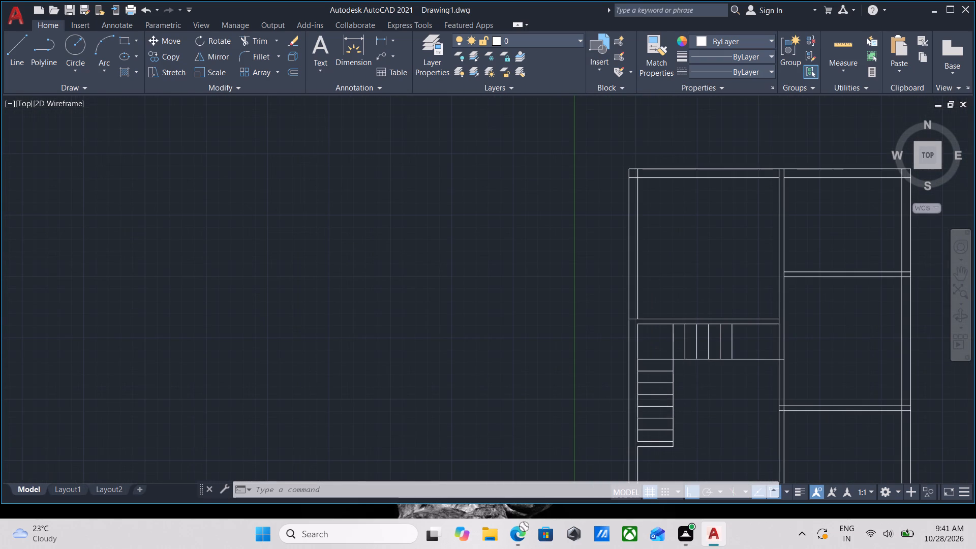
middle_click_drag(648, 454, 655, 408)
scroll(660, 398, "down", 2)
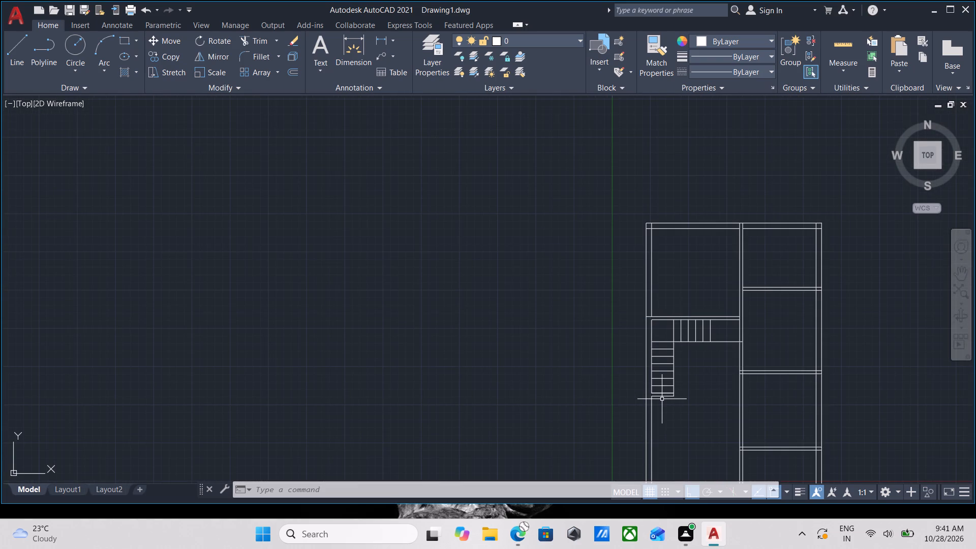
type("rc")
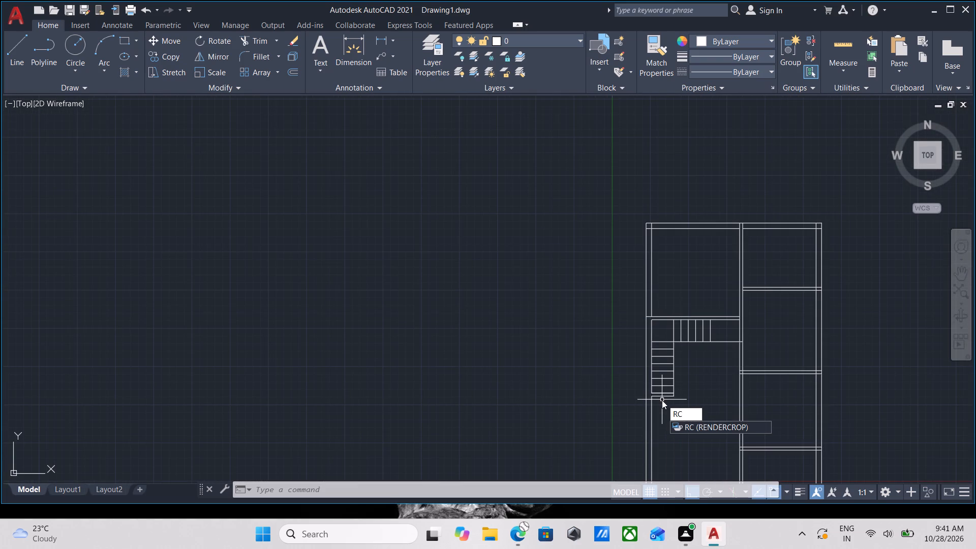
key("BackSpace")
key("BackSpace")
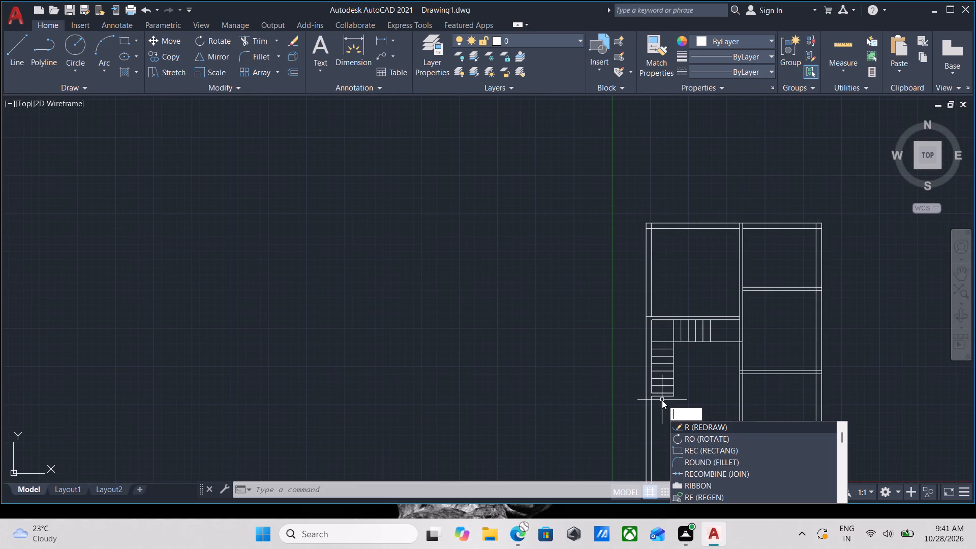
Extend the left outer wall's inner line upward from its open end below the L-shaped stair's lower flight.
type("ex")
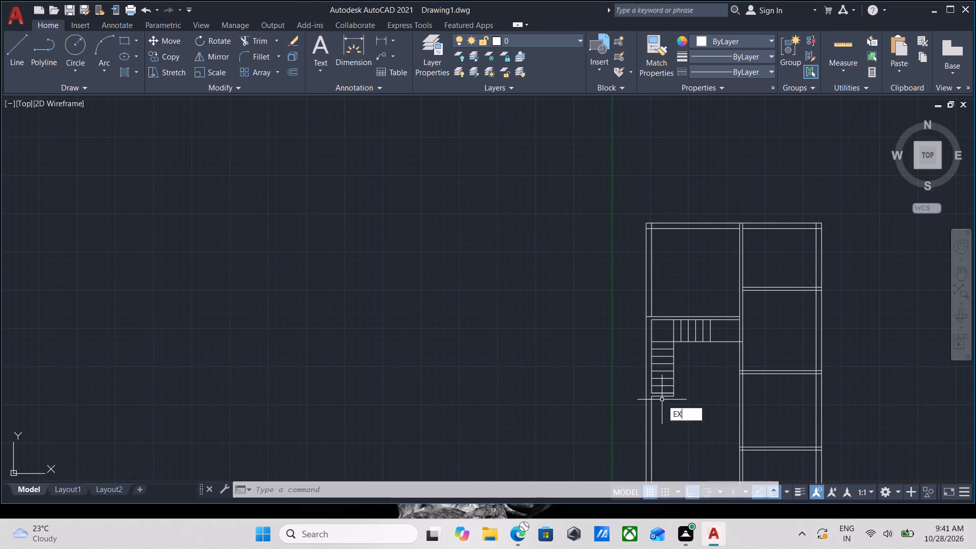
key("Return")
scroll(656, 400, "up", 2)
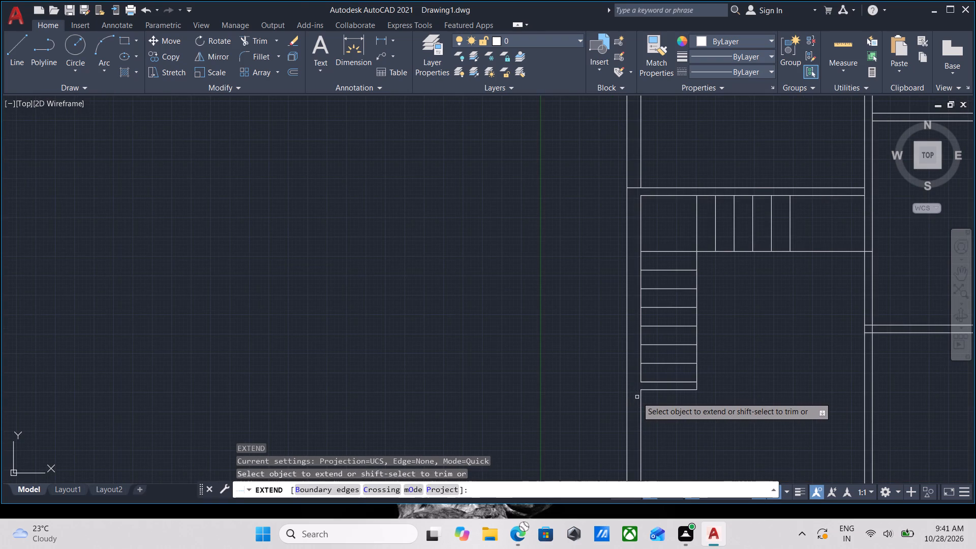
scroll(645, 391, "up", 1)
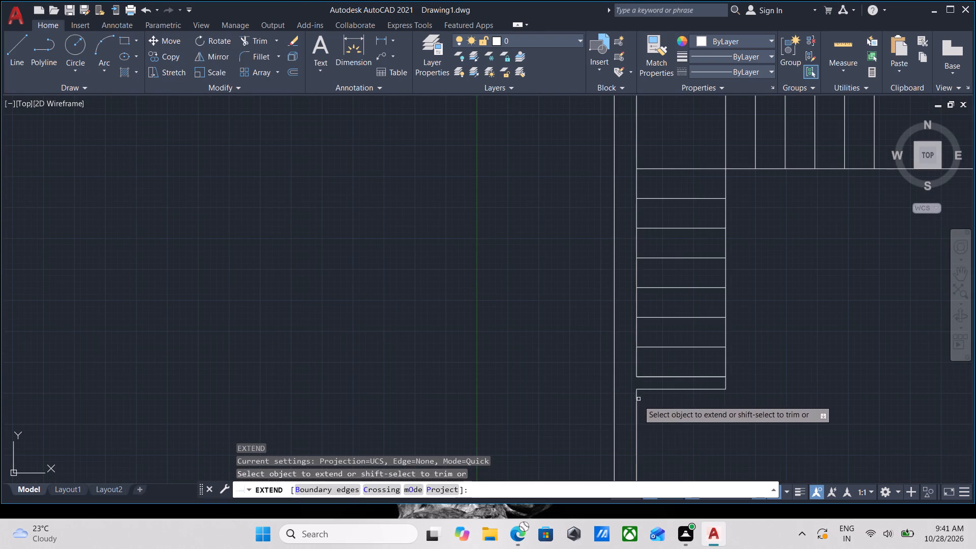
left_click(635, 398)
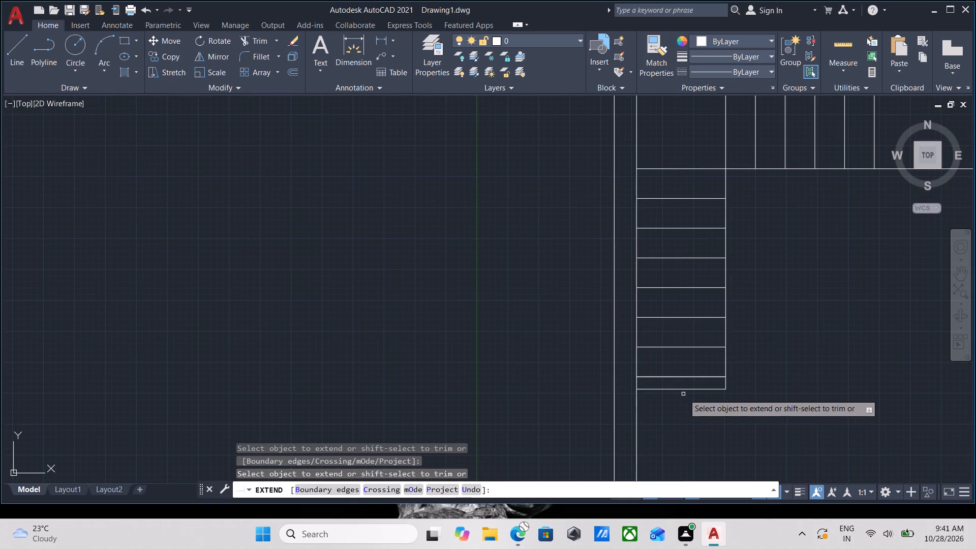
scroll(685, 395, "down", 1)
key("Escape")
Examine the plan's wall lines from the top rooms down to the bottom walls.
scroll(779, 383, "down", 2)
middle_click_drag(779, 384, 708, 455)
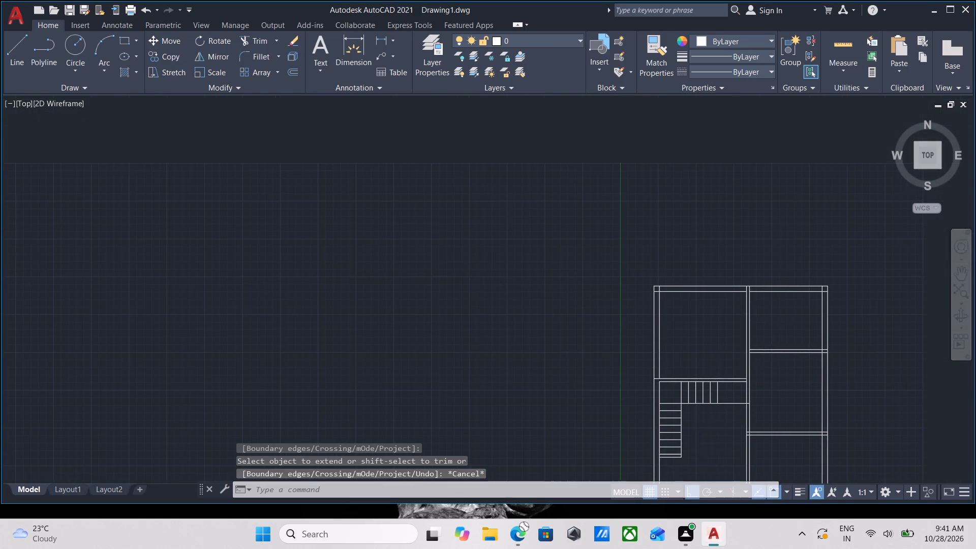
scroll(844, 202, "up", 3)
scroll(589, 265, "down", 2)
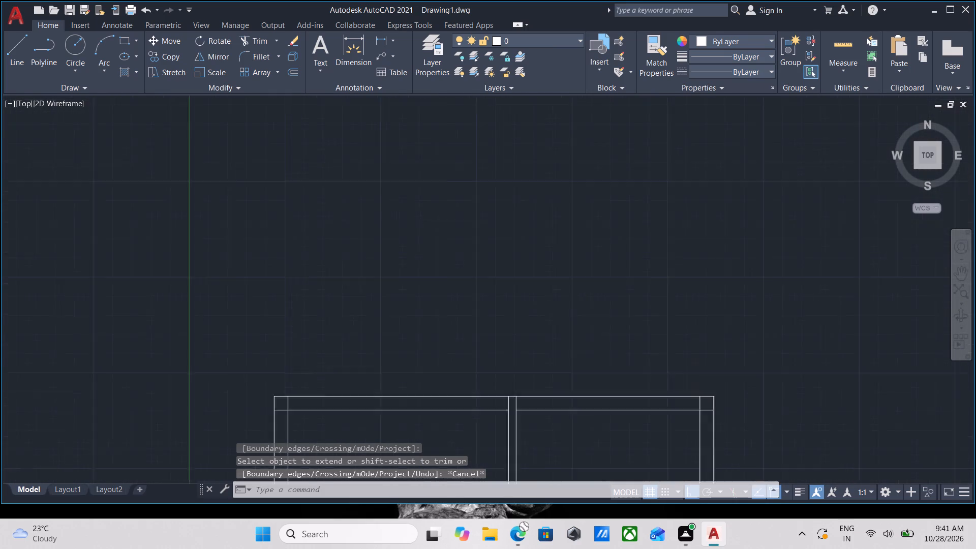
middle_click_drag(590, 261, 594, 223)
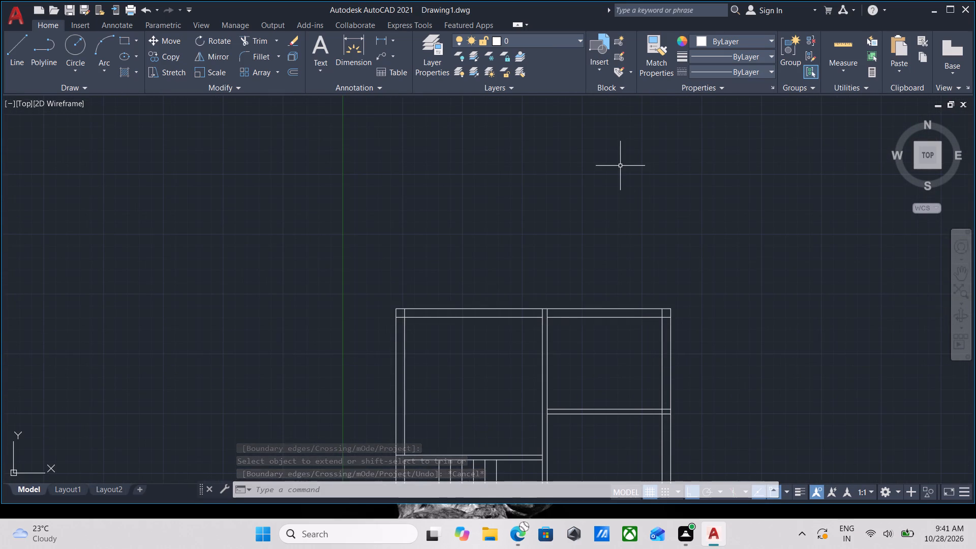
scroll(697, 350, "up", 1)
scroll(612, 300, "down", 1)
middle_click_drag(612, 300, 635, 268)
middle_click_drag(592, 354, 635, 267)
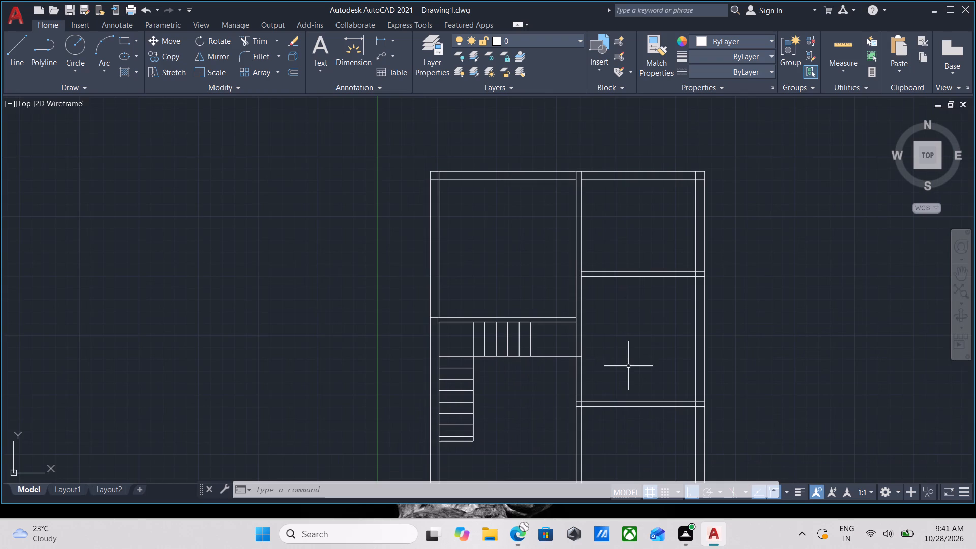
middle_click_drag(628, 365, 635, 350)
scroll(641, 345, "down", 3)
scroll(672, 322, "up", 2)
scroll(672, 325, "down", 2)
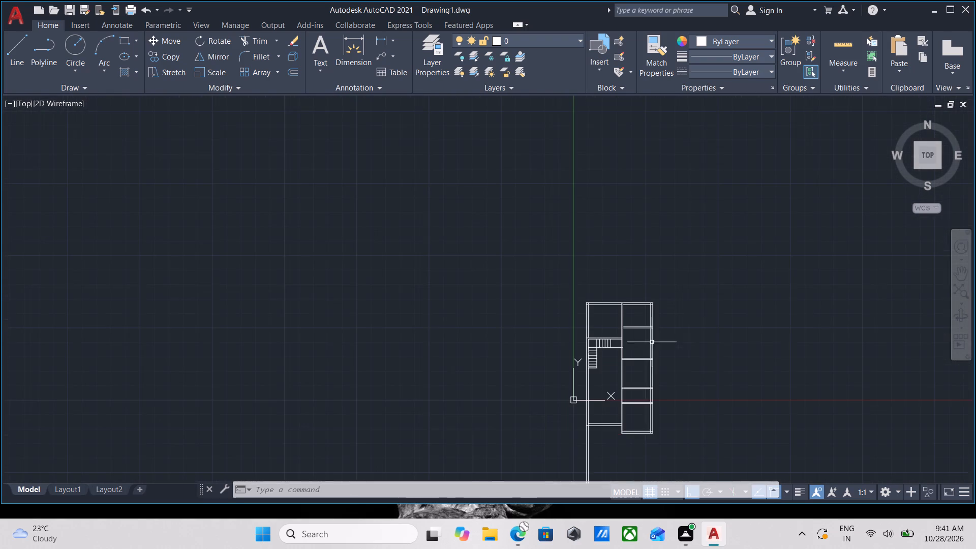
Trim the left wall's two lines hanging below the bottom wall and the inner line's stub inside that corner.
middle_click_drag(651, 343, 647, 304)
scroll(568, 452, "up", 3)
middle_click_drag(675, 332, 685, 360)
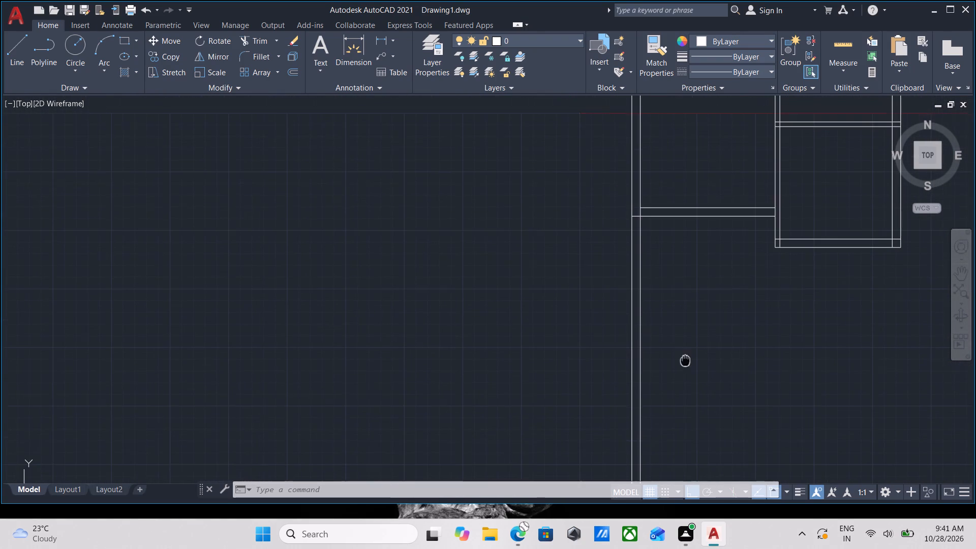
middle_click_drag(685, 360, 685, 361)
type("tr")
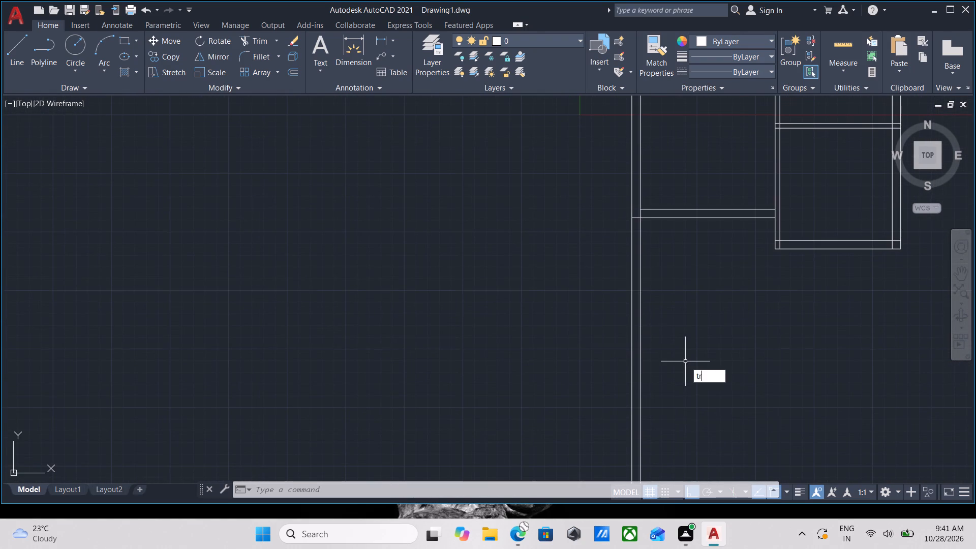
key("Return")
left_click(659, 254)
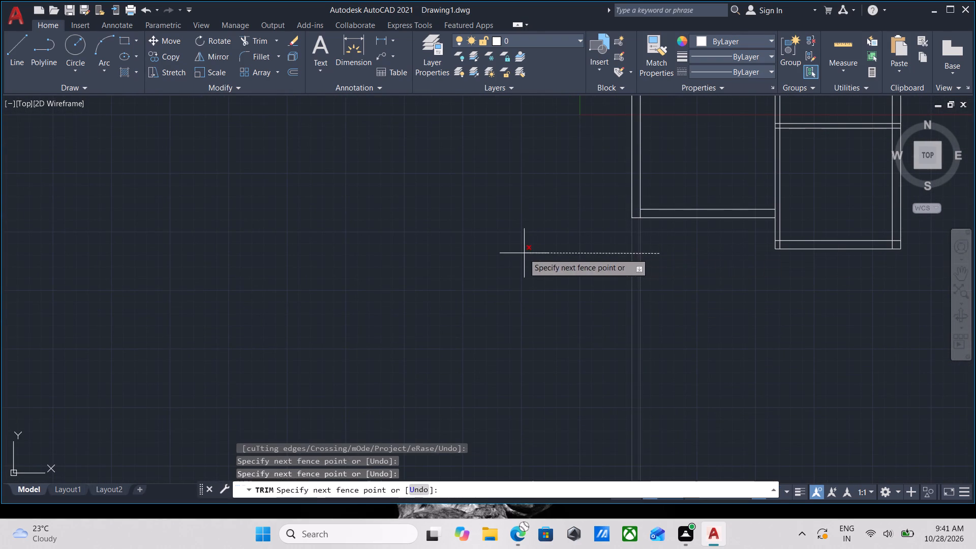
left_click(524, 253)
scroll(636, 206, "up", 4)
left_click(639, 254)
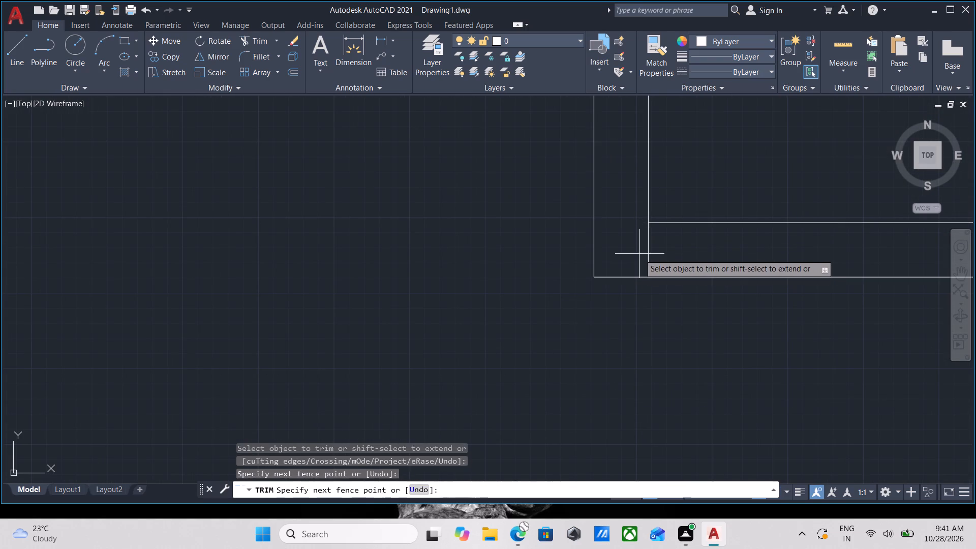
left_click(755, 248)
scroll(801, 254, "down", 3)
middle_click_drag(802, 257, 559, 313)
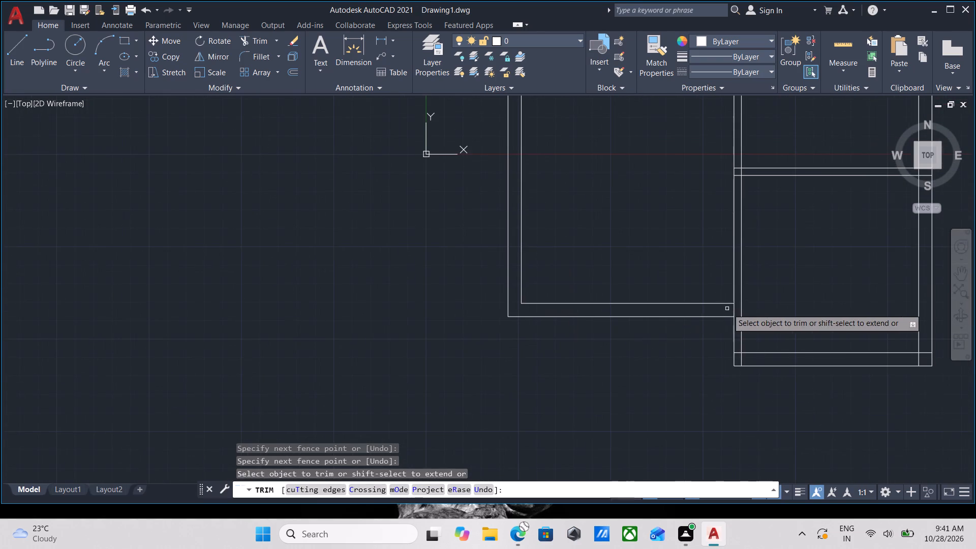
scroll(761, 310, "up", 3)
scroll(775, 296, "down", 3)
middle_click_drag(776, 296, 777, 354)
key("grave")
key("Escape")
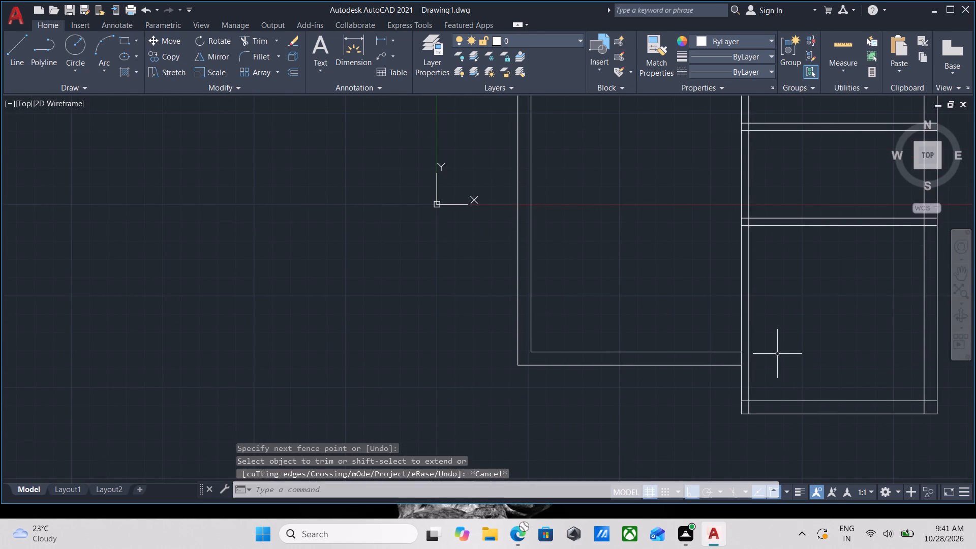
key("Escape")
Extend the top right-hand partition's two lines and the two wall lines above the stair across the middle wall's thickness.
scroll(791, 326, "down", 3)
middle_click_drag(792, 326, 777, 409)
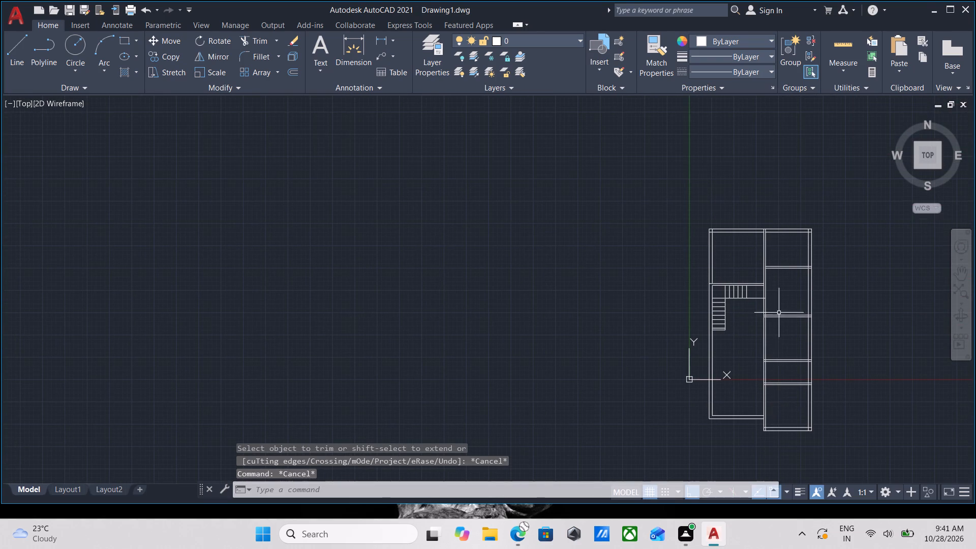
scroll(779, 313, "up", 3)
middle_click_drag(775, 284, 788, 358)
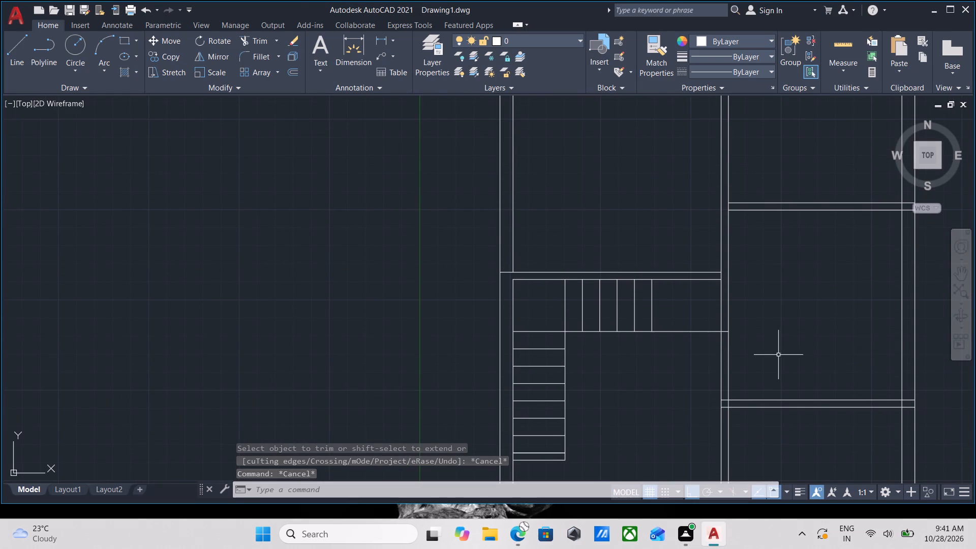
middle_click_drag(775, 267, 711, 445)
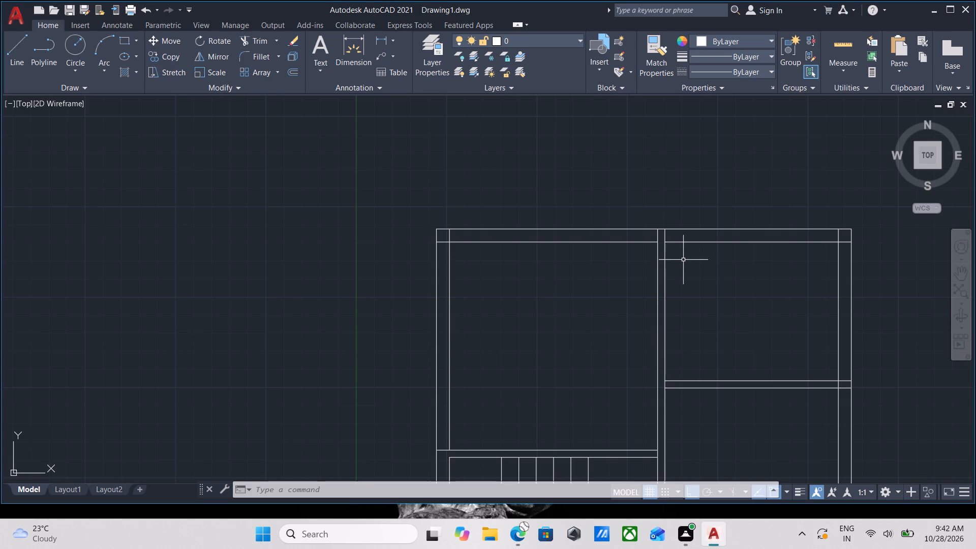
scroll(683, 260, "up", 1)
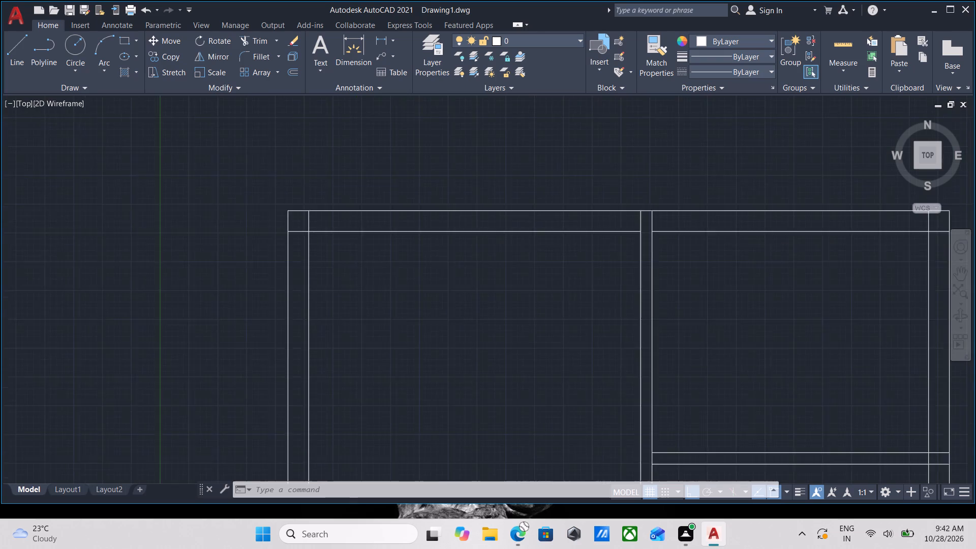
scroll(683, 260, "up", 2)
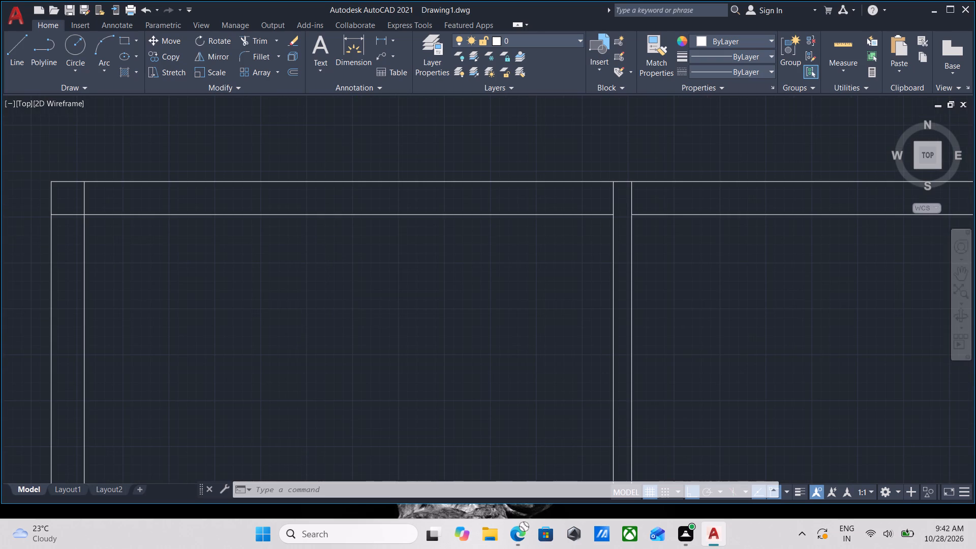
scroll(683, 260, "down", 4)
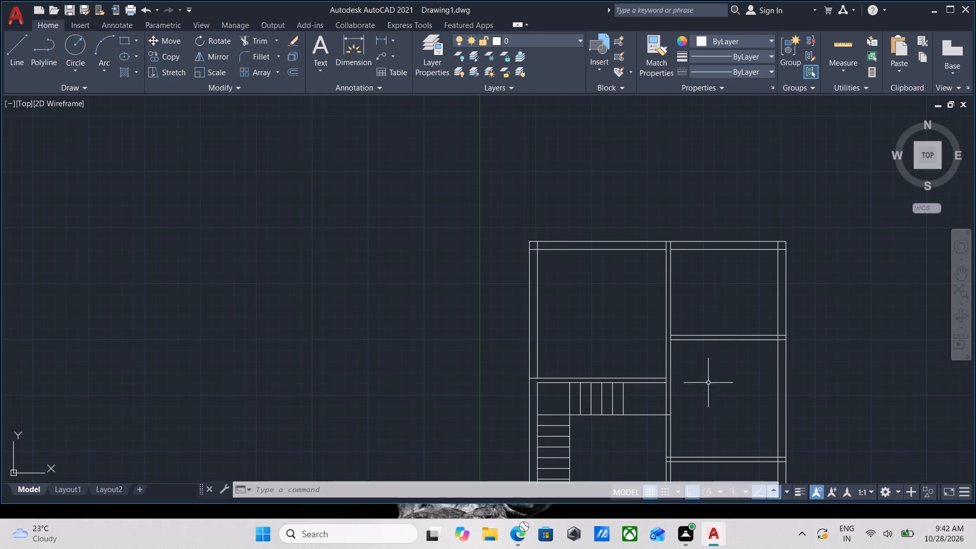
scroll(698, 392, "up", 1)
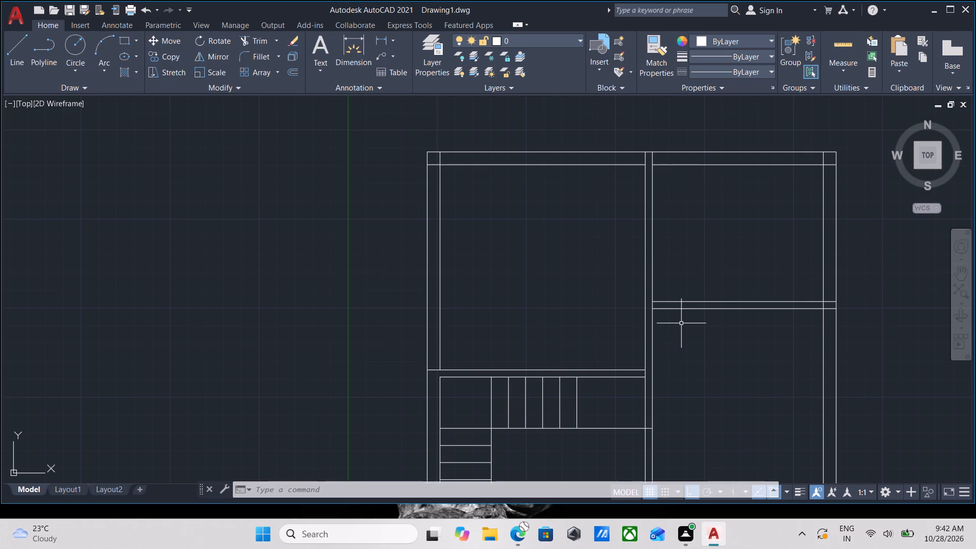
type("ex")
key("Return")
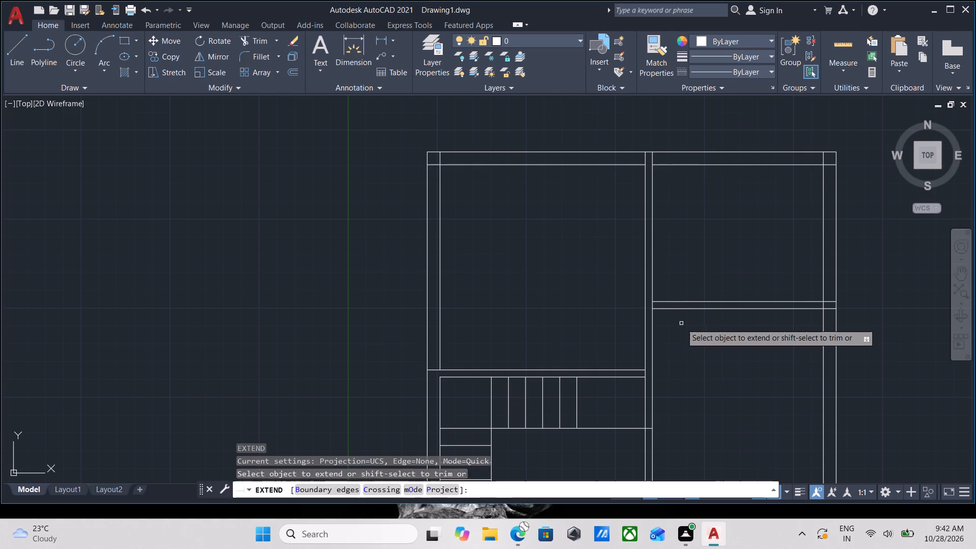
left_click(673, 310)
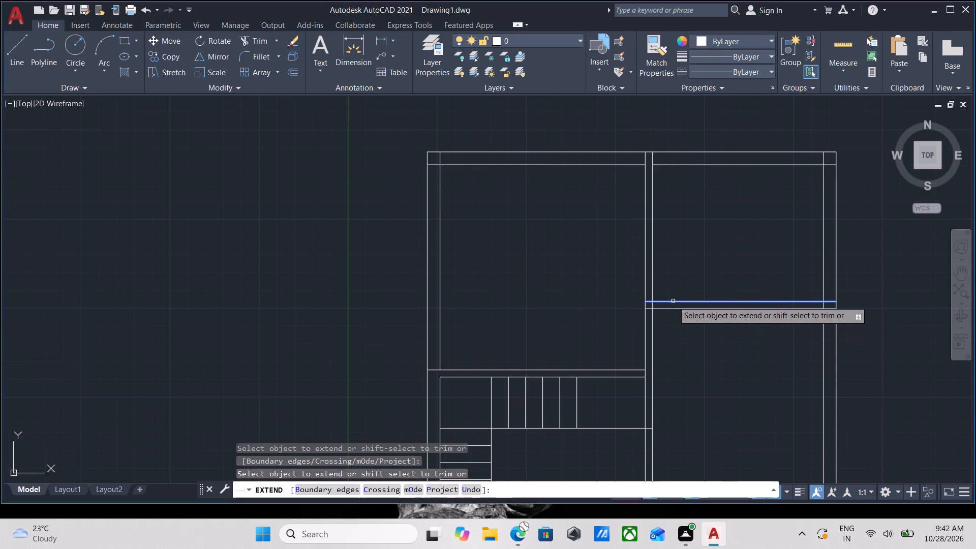
left_click(673, 301)
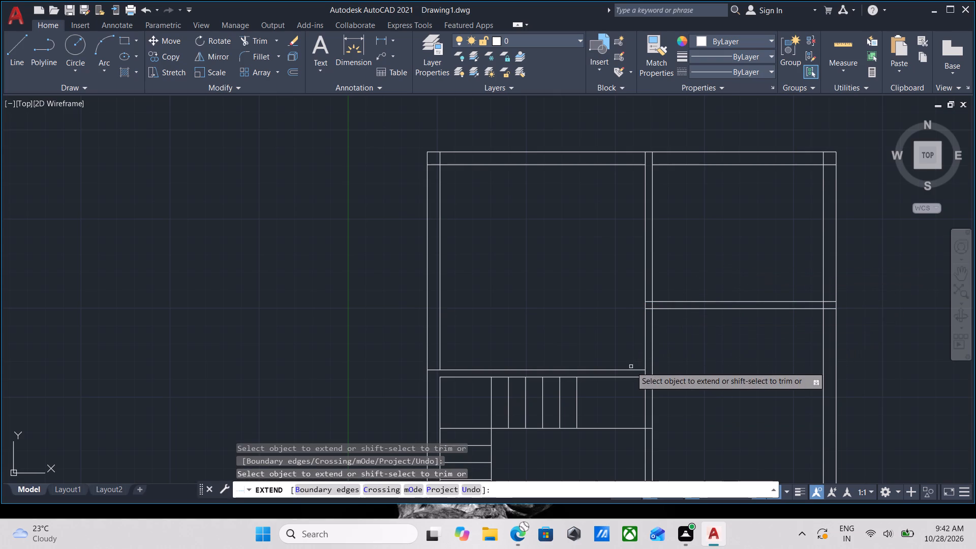
left_click(634, 372)
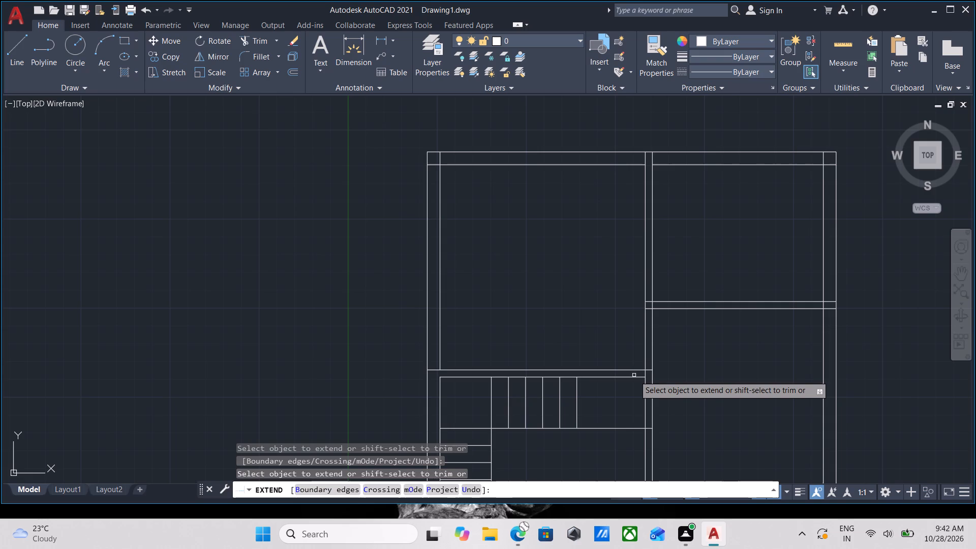
left_click(636, 379)
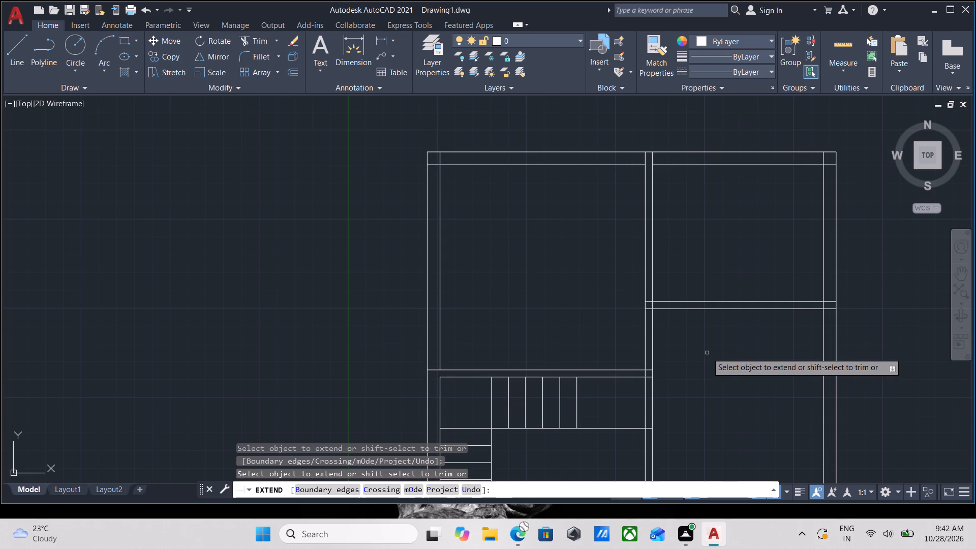
key("Escape")
Trim the middle partition's two vertical lines between the top right-hand room's bottom wall and the wall above the stair.
type("tr")
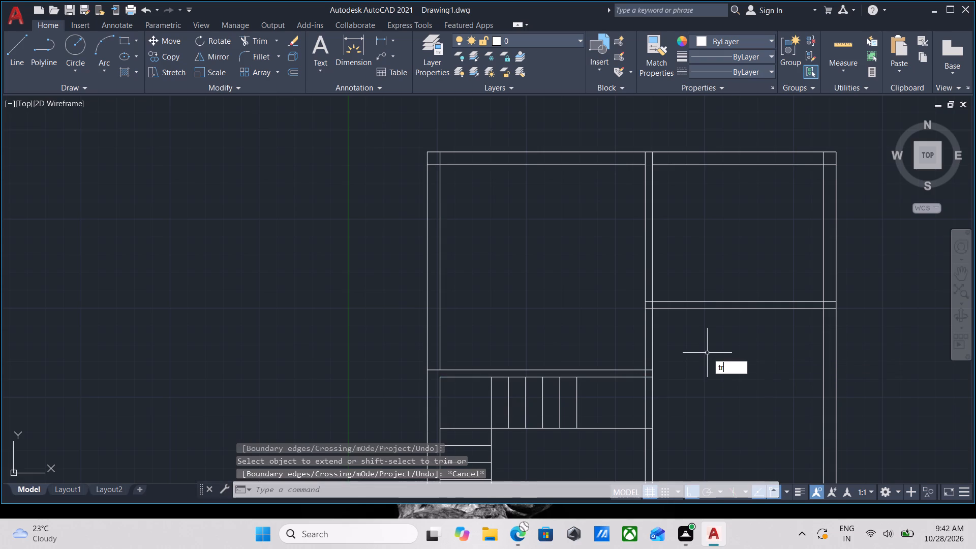
key("Return")
left_click(691, 339)
left_click(594, 340)
key("Escape")
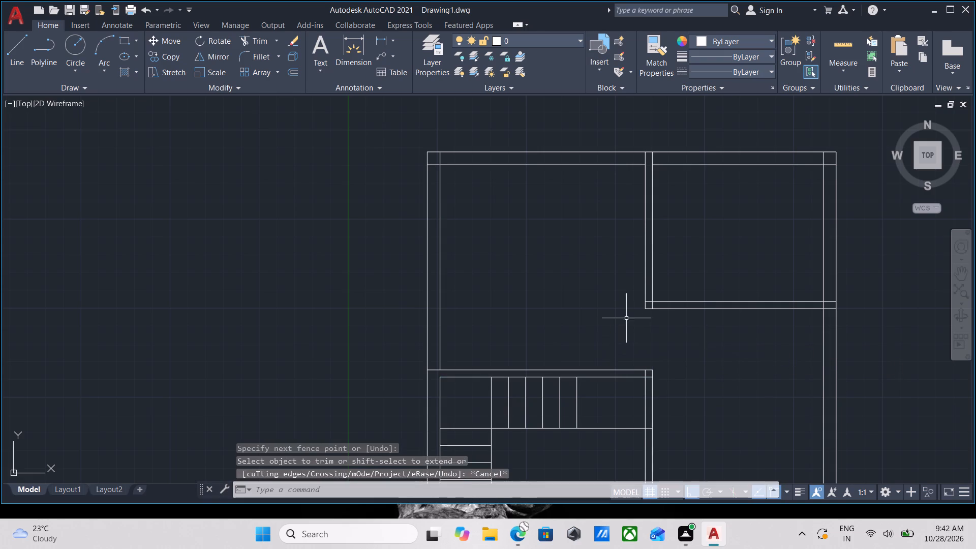
Trim the crossing line stubs inside the lower-left wall corner of the top right-hand room.
scroll(628, 317, "up", 3)
type("tr")
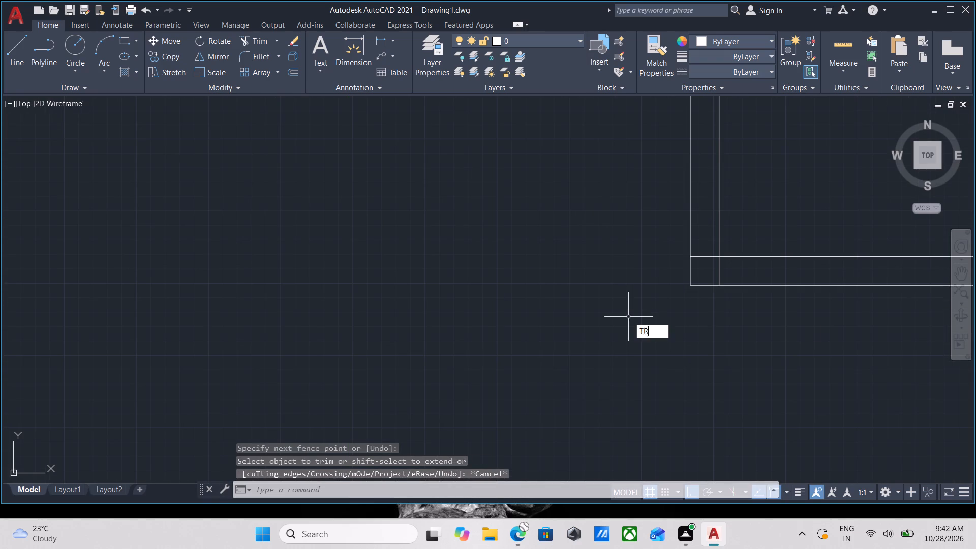
key("Return")
scroll(696, 264, "up", 2)
left_click(706, 214)
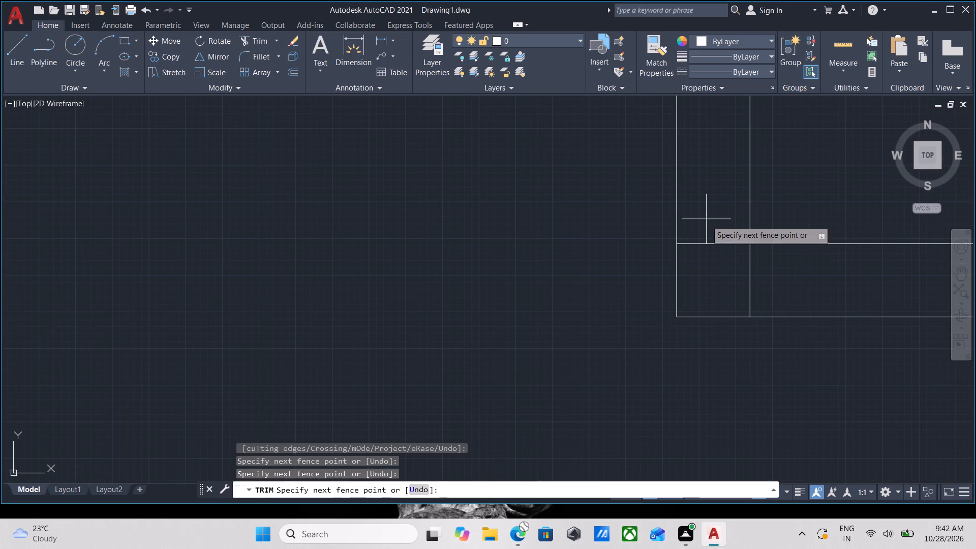
left_click(711, 272)
left_click(710, 274)
left_click(794, 262)
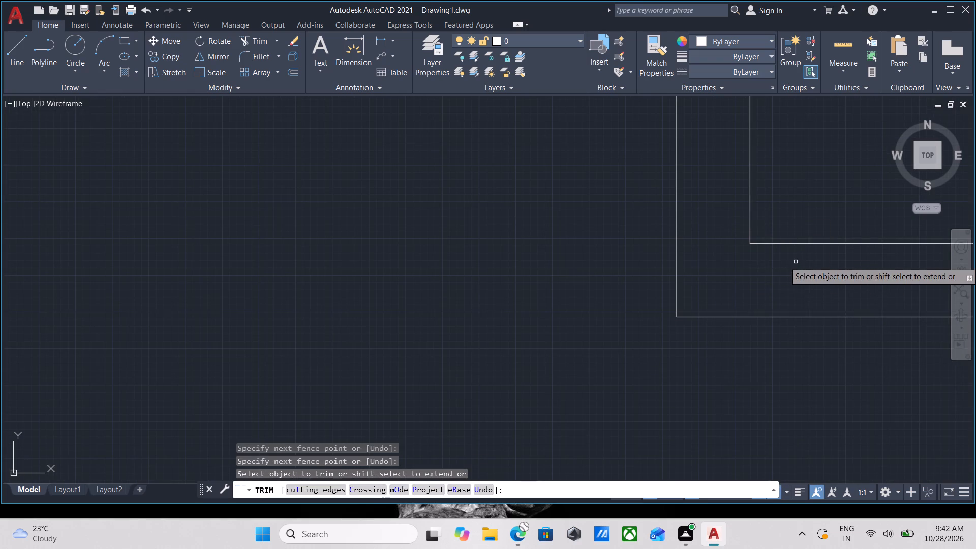
scroll(796, 262, "down", 3)
key("Escape")
Examine the walls around the stair and the space below the top right-hand room.
scroll(805, 276, "down", 3)
middle_click_drag(828, 315, 811, 306)
middle_click_drag(758, 288, 660, 260)
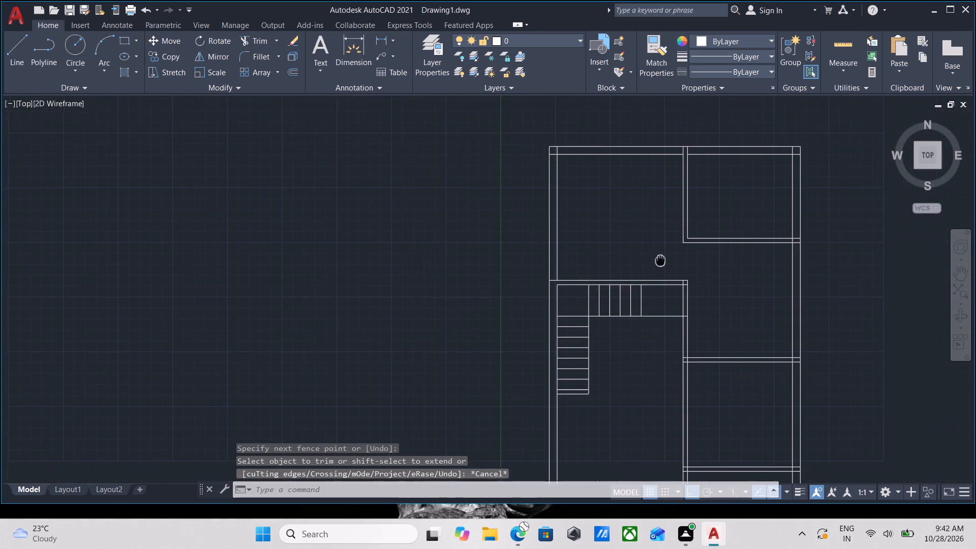
middle_click_drag(660, 260, 659, 259)
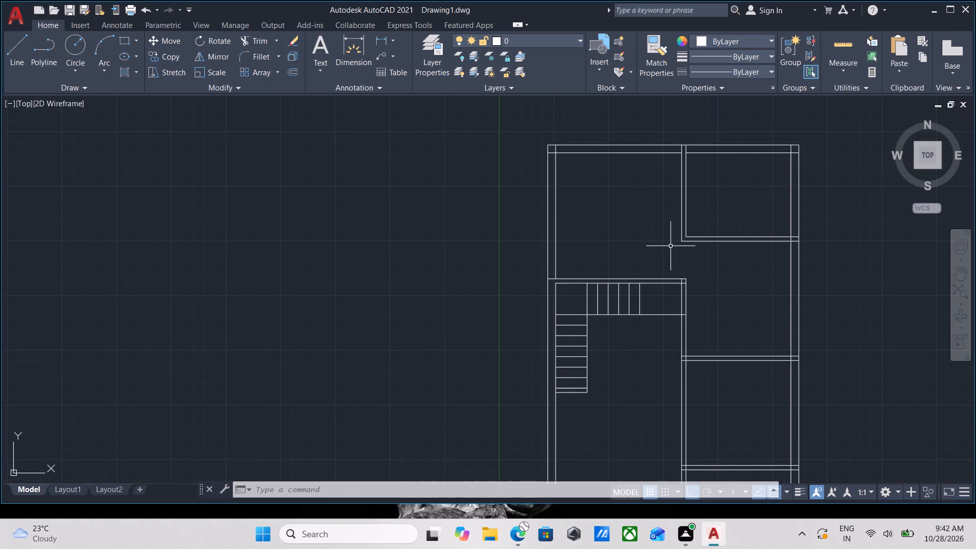
scroll(670, 246, "up", 2)
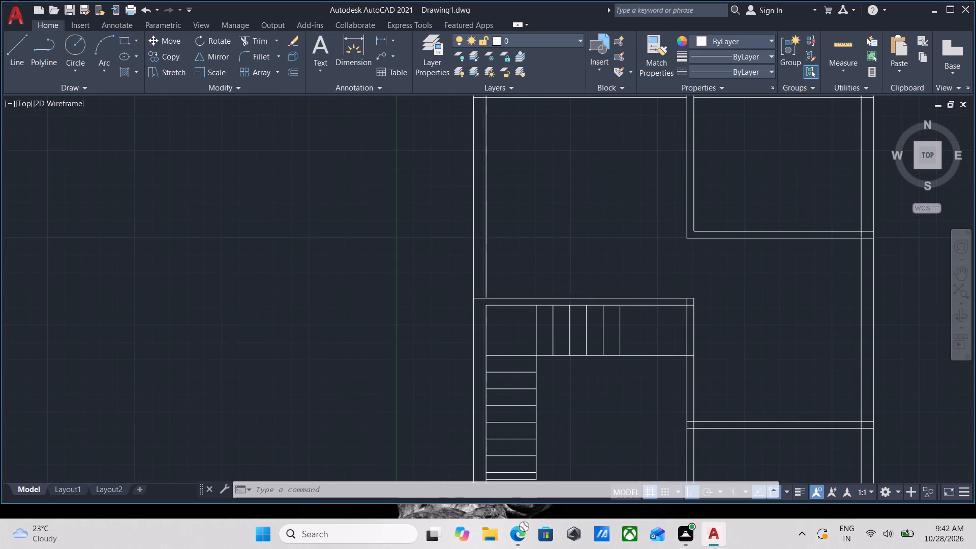
scroll(670, 246, "down", 2)
scroll(718, 295, "up", 2)
scroll(683, 258, "down", 2)
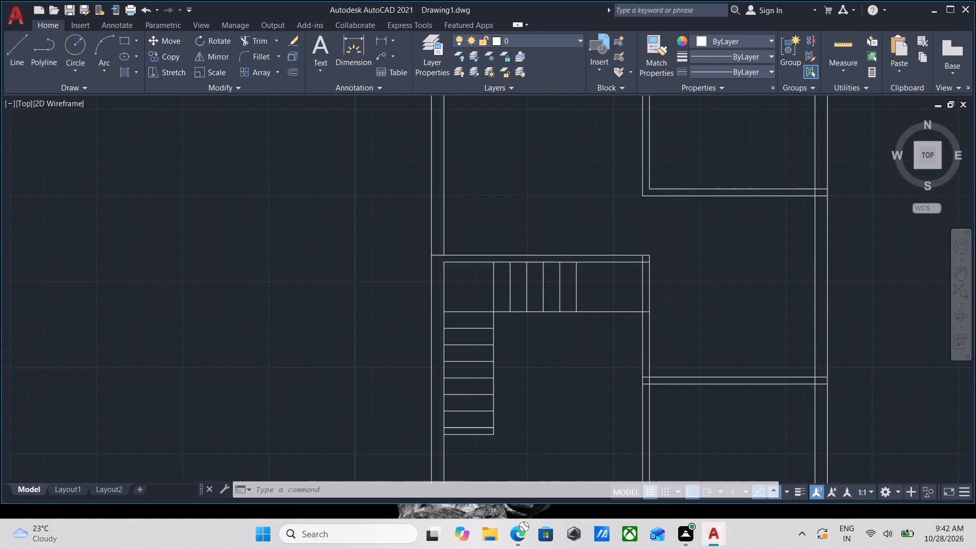
middle_click_drag(683, 258, 696, 294)
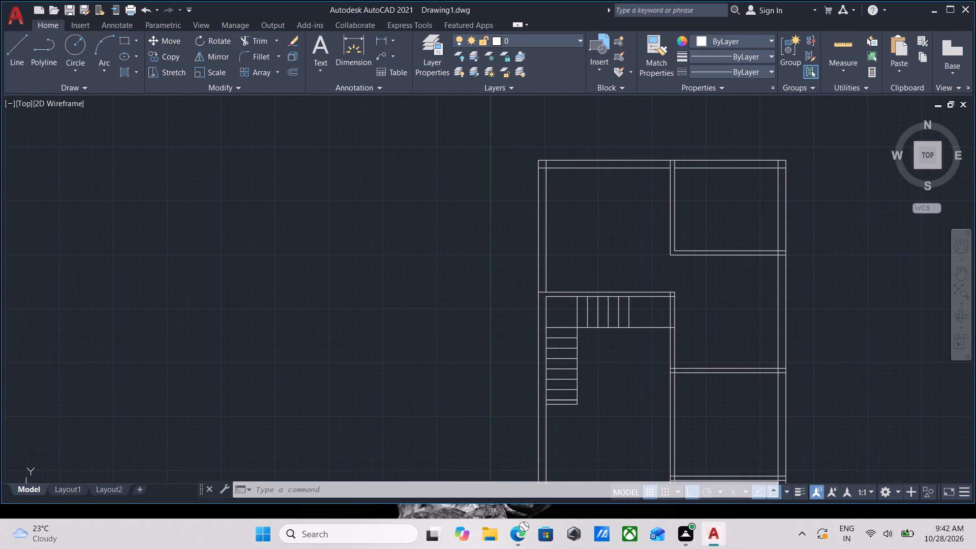
scroll(675, 292, "up", 2)
scroll(713, 291, "down", 1)
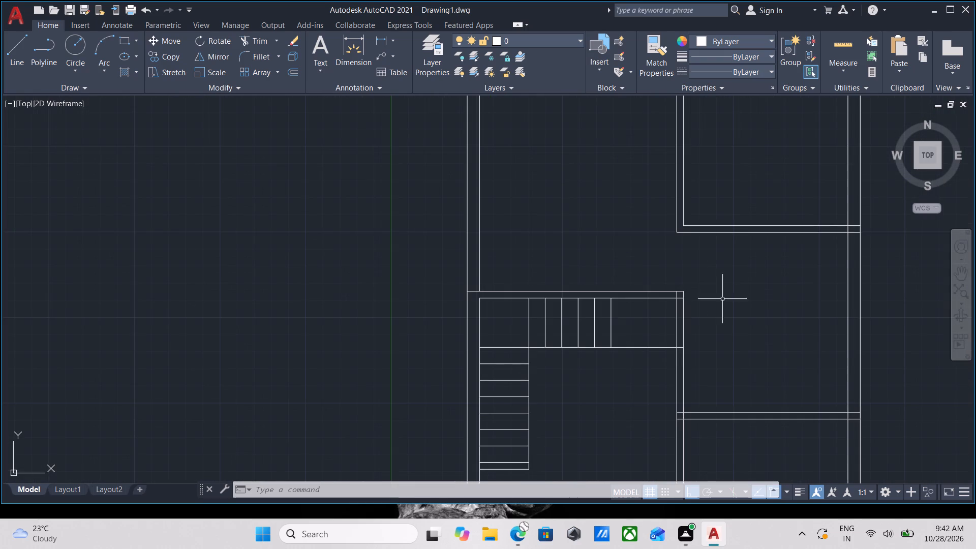
scroll(741, 318, "down", 1)
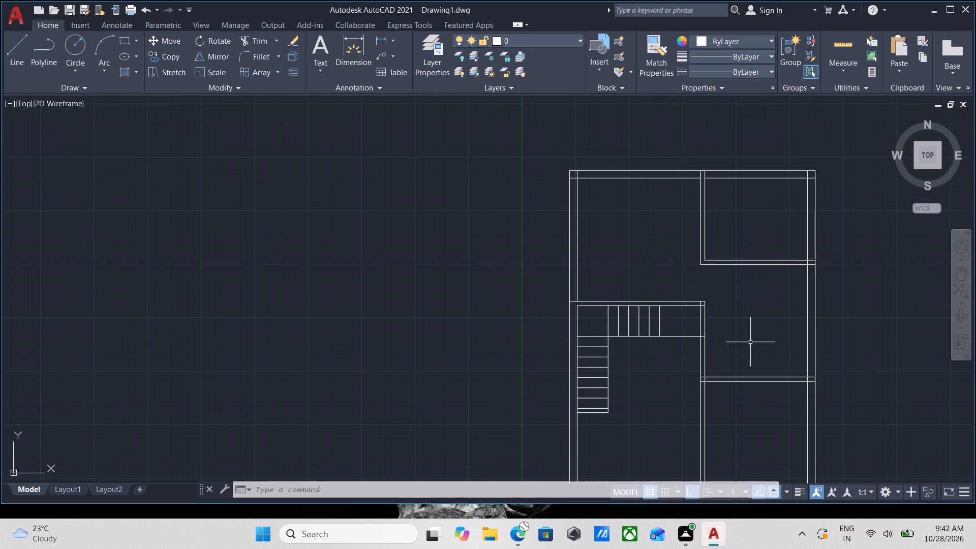
scroll(721, 370, "up", 2)
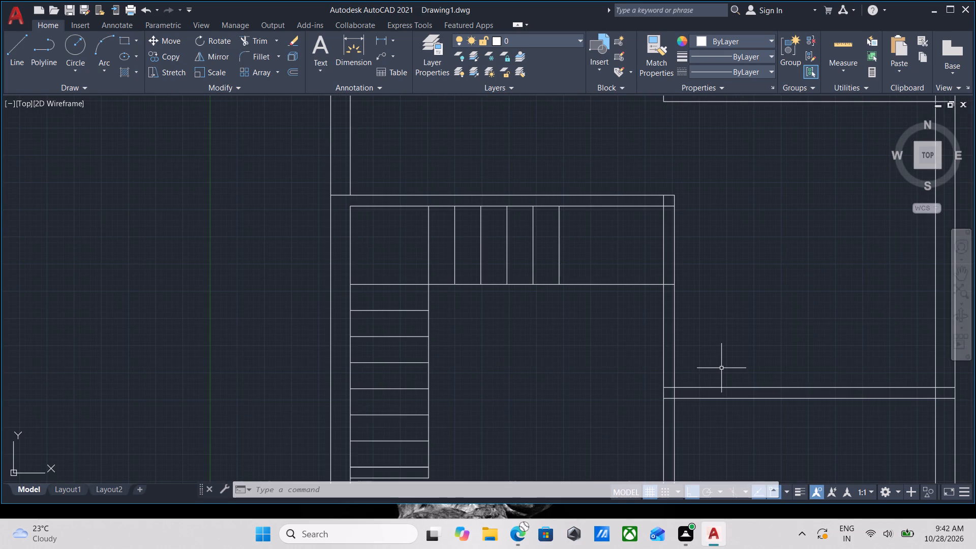
Trim the middle partition's two vertical lines between the stair's upper flight and the right-hand partition below it.
type("tr")
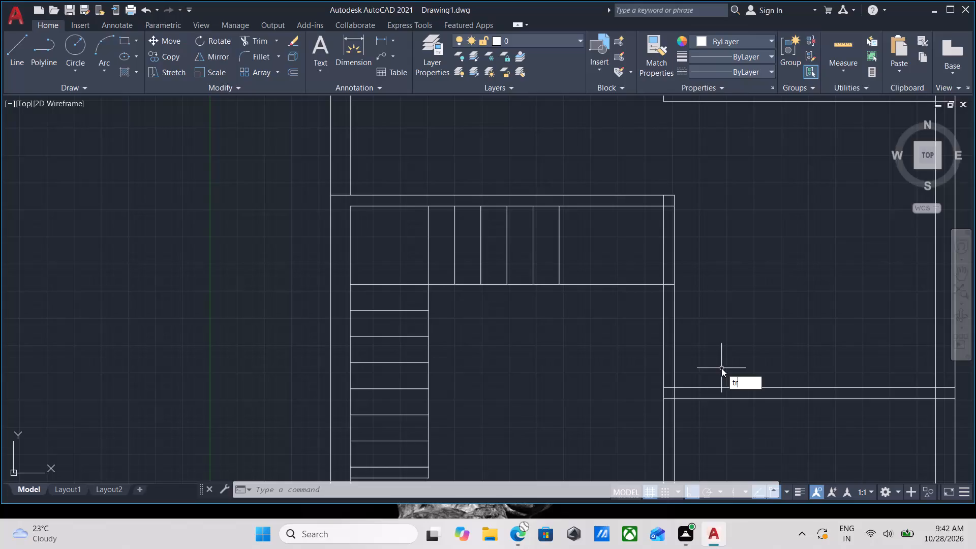
key("Return")
left_click(724, 348)
left_click(592, 334)
scroll(649, 322, "down", 2)
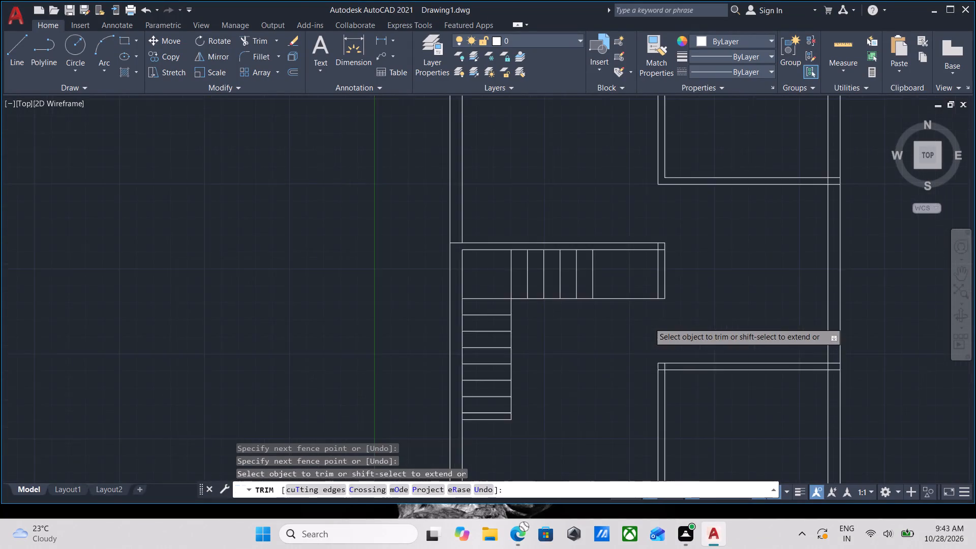
Examine the plan from the opening beside the stair down to the bottom right-hand room.
middle_click_drag(649, 322, 659, 343)
scroll(693, 320, "up", 1)
scroll(694, 321, "down", 1)
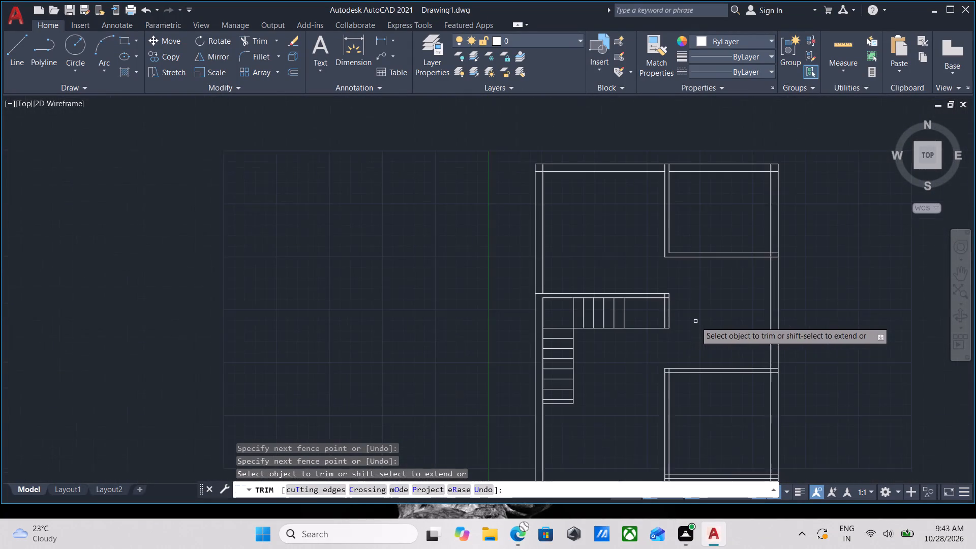
middle_click_drag(702, 326, 707, 346)
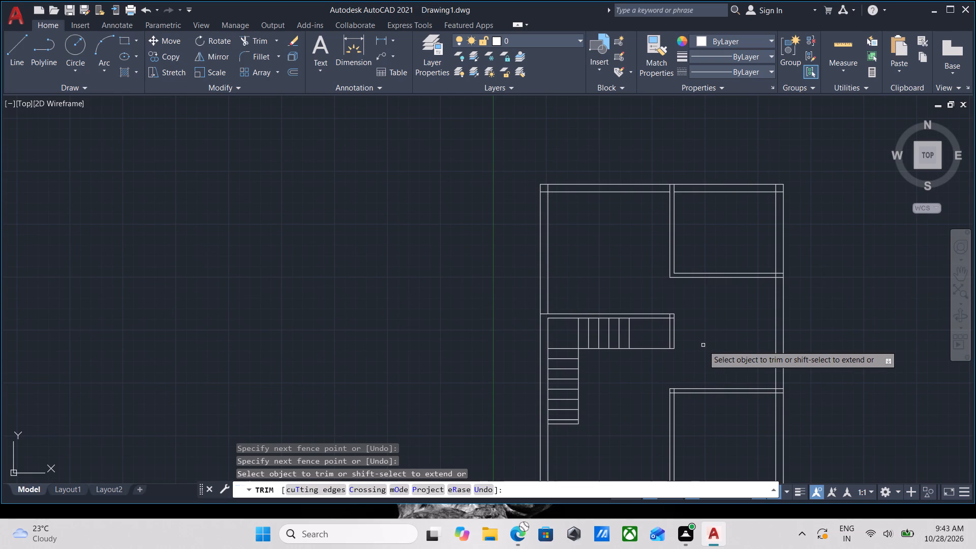
scroll(703, 345, "down", 3)
middle_click_drag(703, 345, 697, 337)
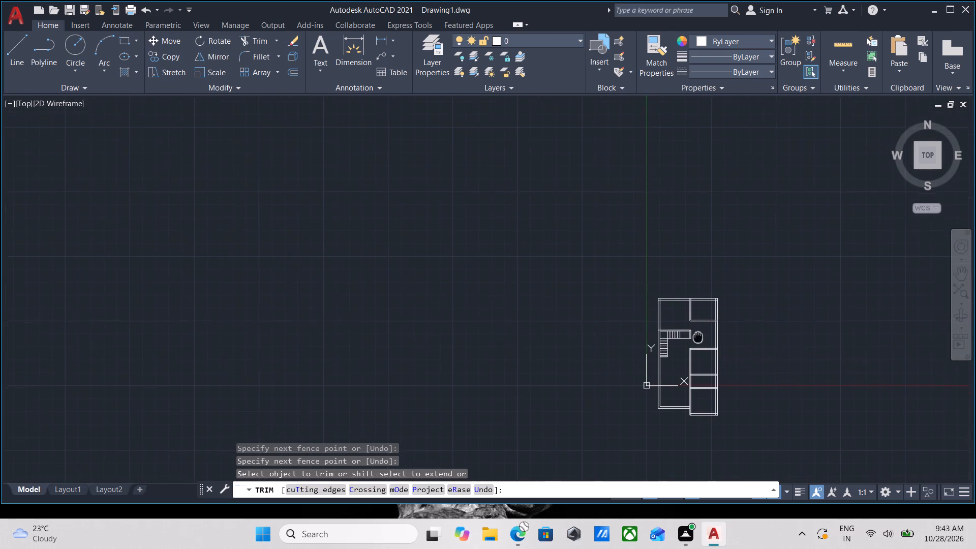
middle_click_drag(697, 337, 697, 323)
scroll(653, 441, "up", 3)
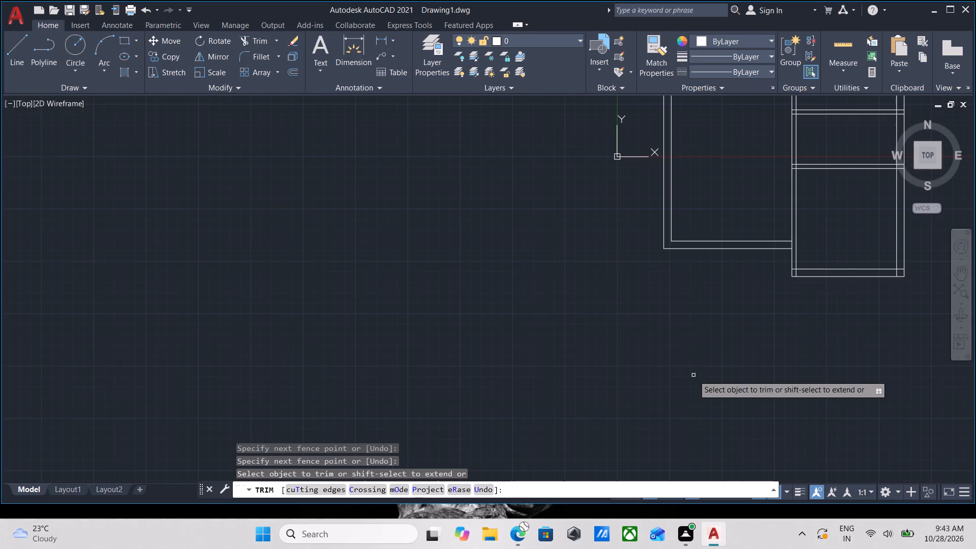
scroll(762, 324, "up", 1)
middle_click_drag(764, 323, 654, 423)
scroll(764, 323, "down", 1)
scroll(695, 375, "up", 1)
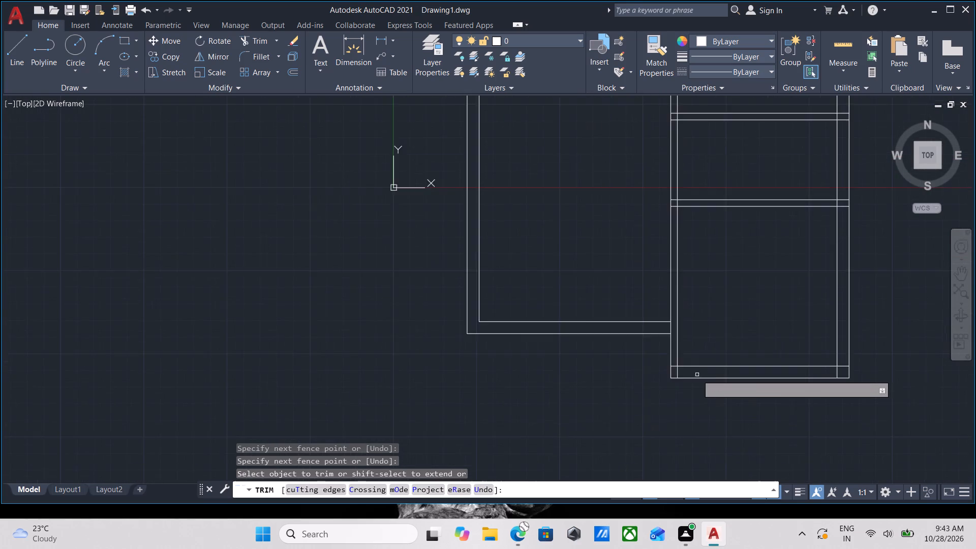
scroll(697, 375, "up", 1)
key("Escape")
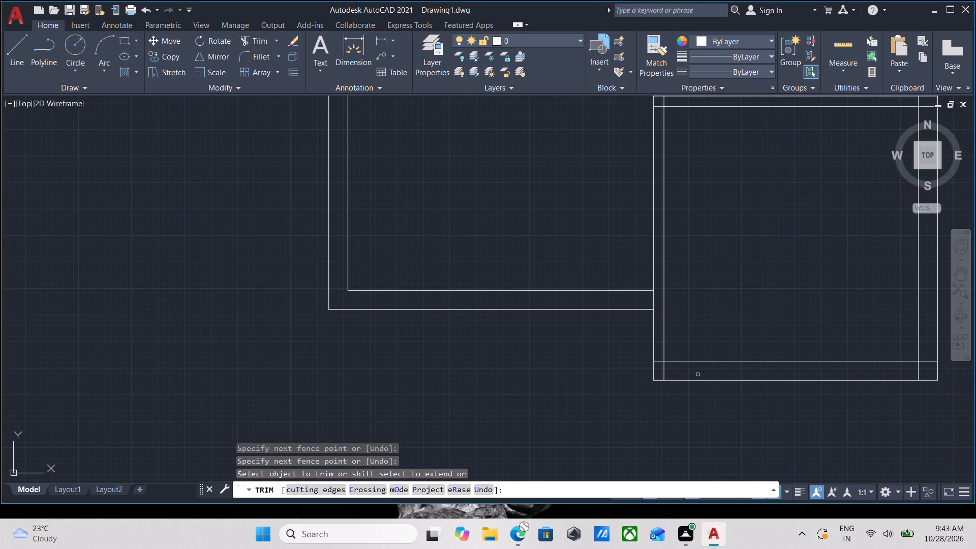
Trim the crossing line stubs inside the lower-left wall corner of the bottom right-hand room.
type("tr")
key("Return")
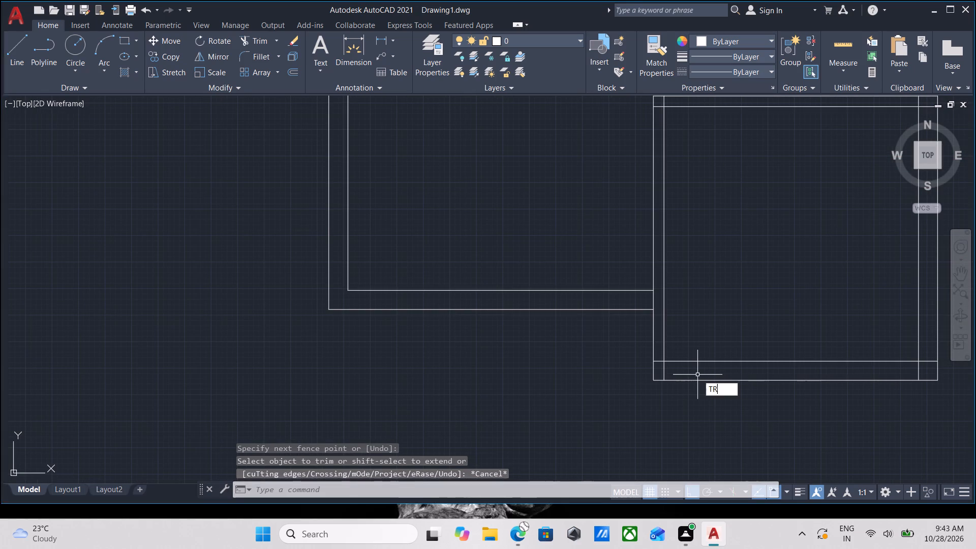
scroll(677, 371, "up", 3)
left_click(602, 312)
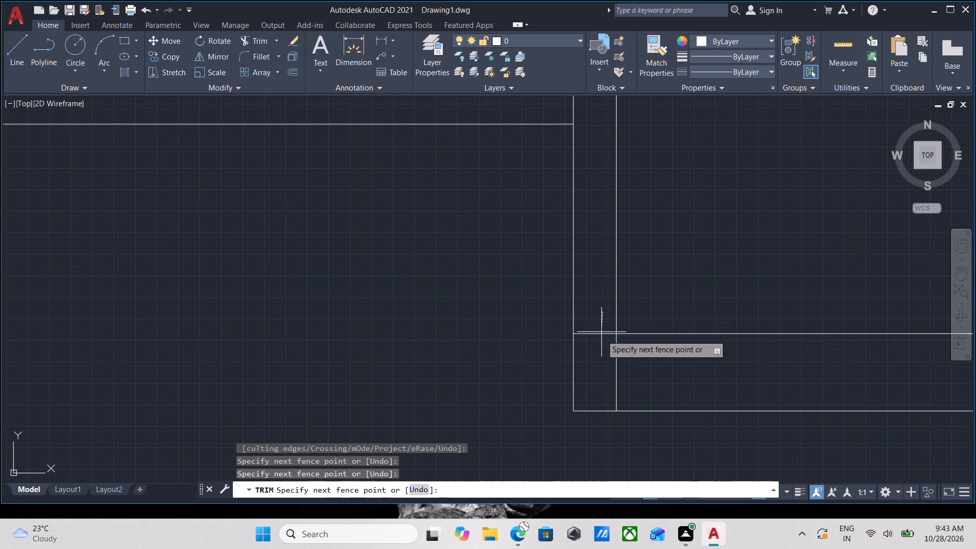
left_click(602, 365)
left_click(602, 391)
left_click(692, 375)
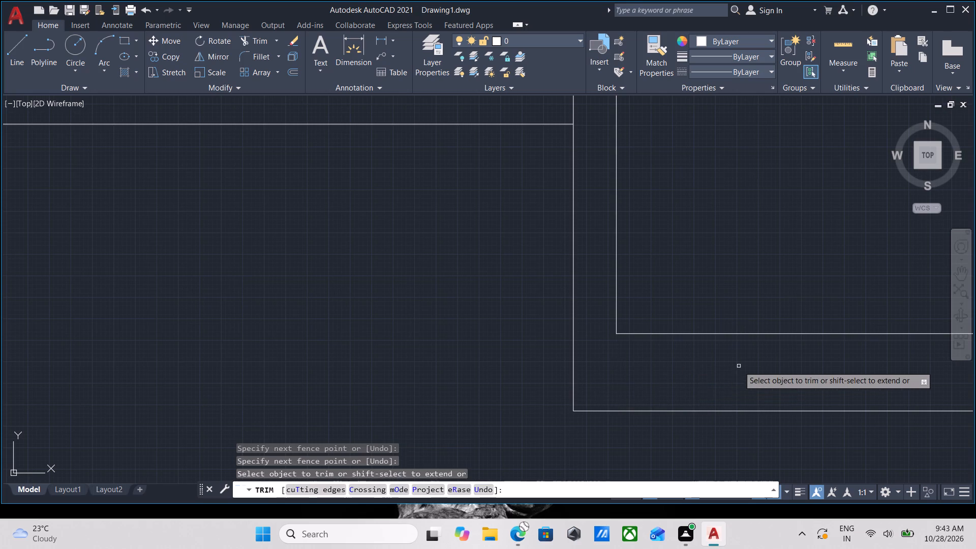
Trim the crossing line stubs inside the lower-right wall corner of the bottom right-hand room.
scroll(742, 366, "down", 2)
middle_click_drag(749, 370, 466, 396)
scroll(803, 399, "up", 3)
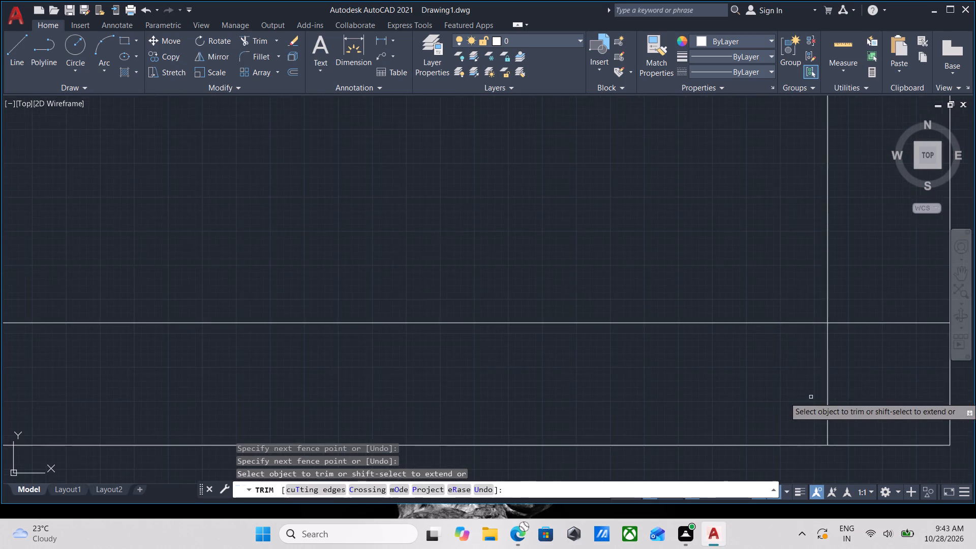
scroll(812, 395, "down", 1)
scroll(812, 395, "up", 1)
middle_click(812, 395)
middle_click(688, 403)
left_click(787, 385)
left_click(854, 382)
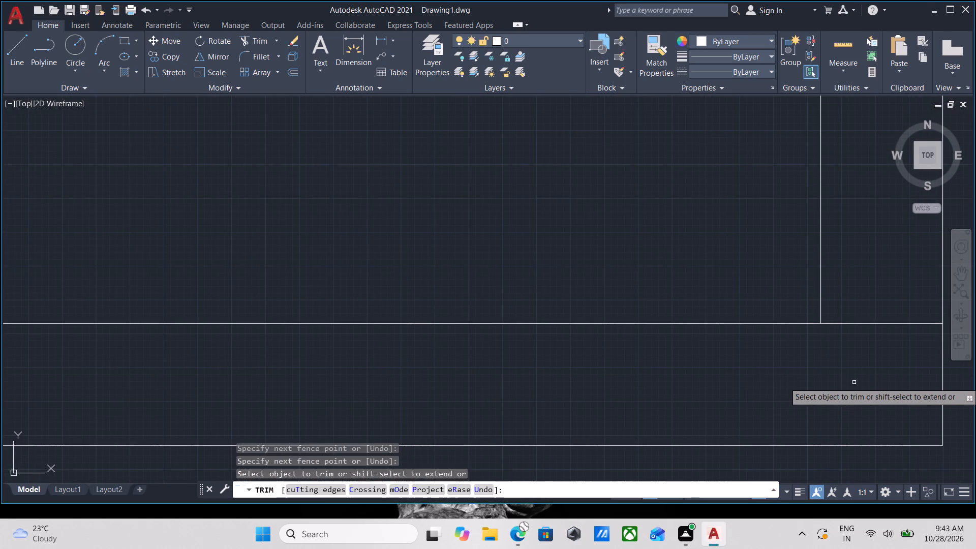
middle_click_drag(828, 383, 631, 413)
left_click(721, 423)
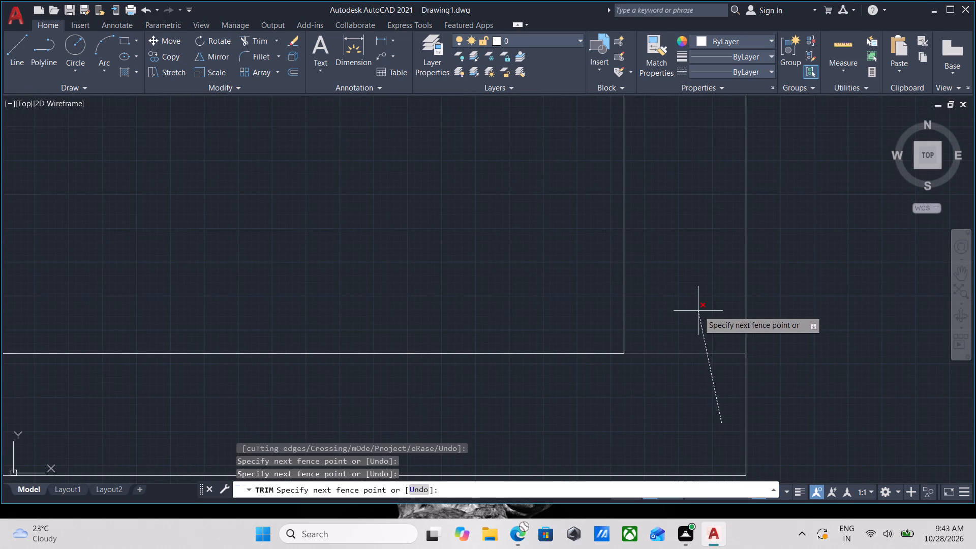
left_click(698, 311)
scroll(698, 311, "down", 3)
key("Escape")
Trim the lines crossing at the right outer wall's junction with the partition just below the opening, leaving an open T-junction.
scroll(698, 311, "down", 4)
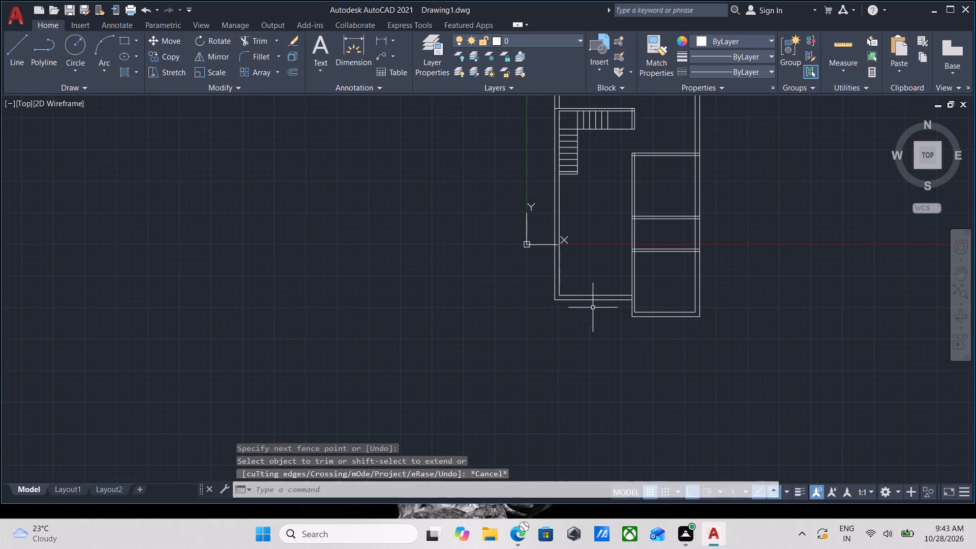
middle_click_drag(612, 344, 617, 433)
scroll(667, 307, "up", 3)
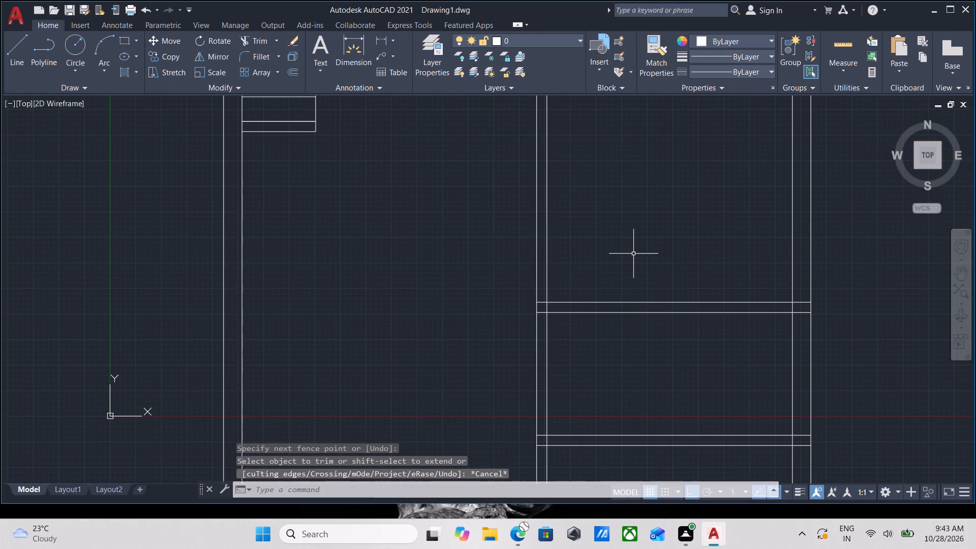
middle_click_drag(634, 295, 632, 435)
middle_click_drag(667, 296, 669, 404)
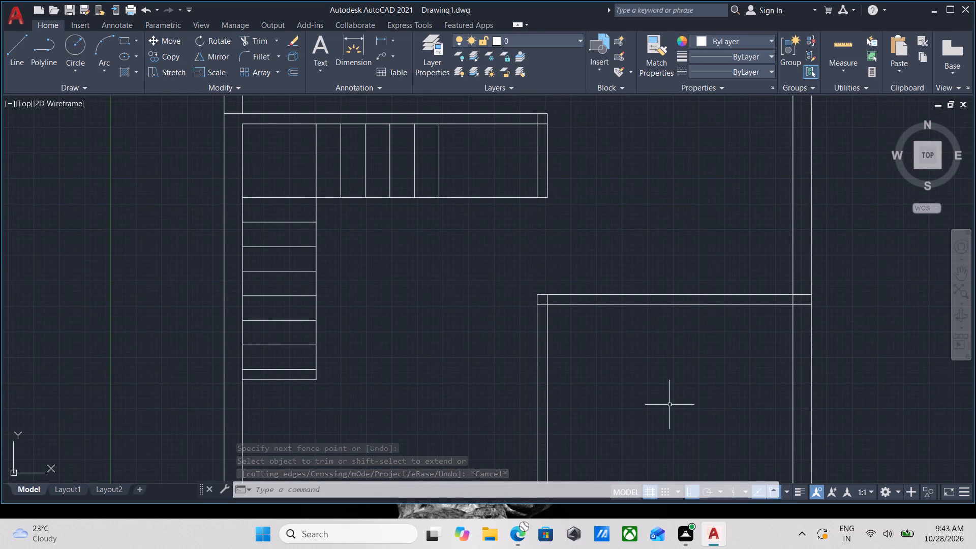
type("tr")
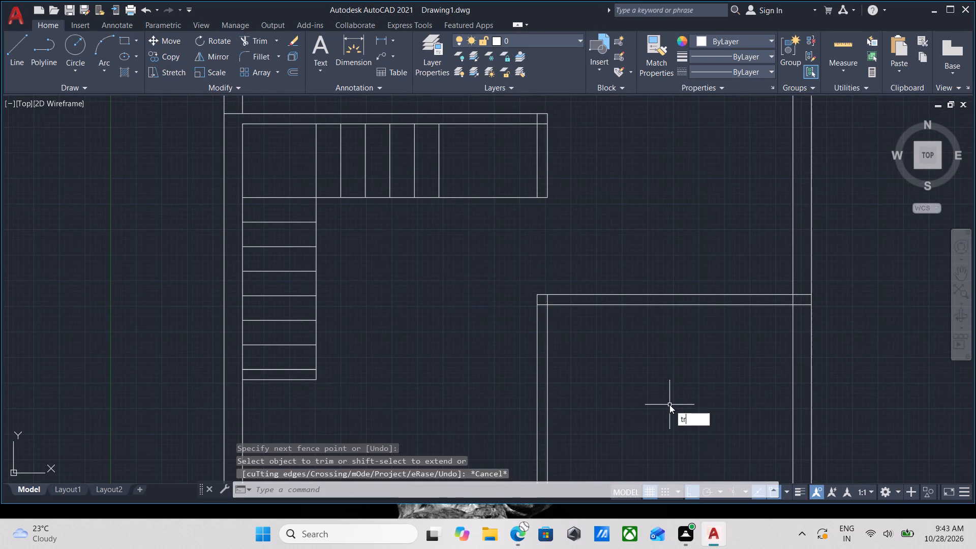
key("Return")
scroll(556, 295, "up", 4)
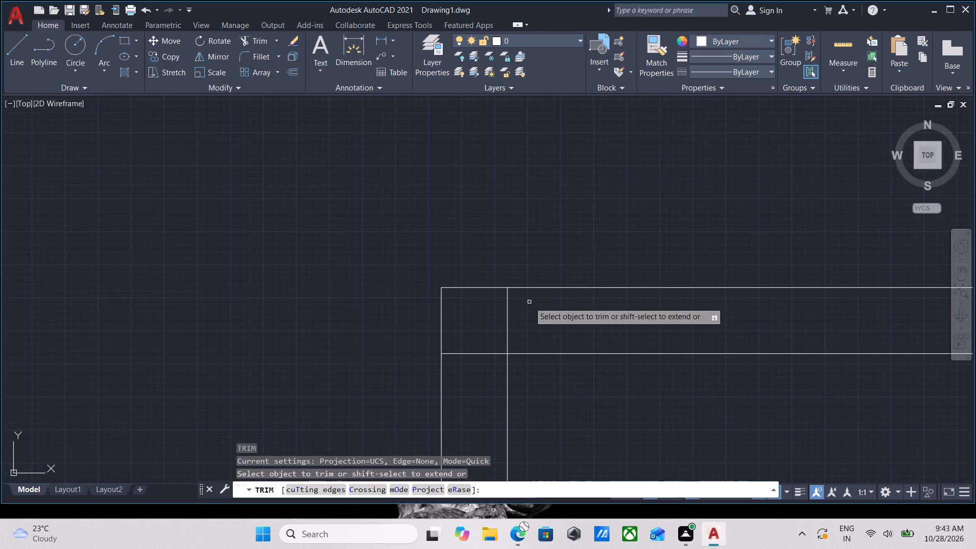
scroll(529, 302, "down", 5)
scroll(705, 311, "up", 3)
left_click(605, 316)
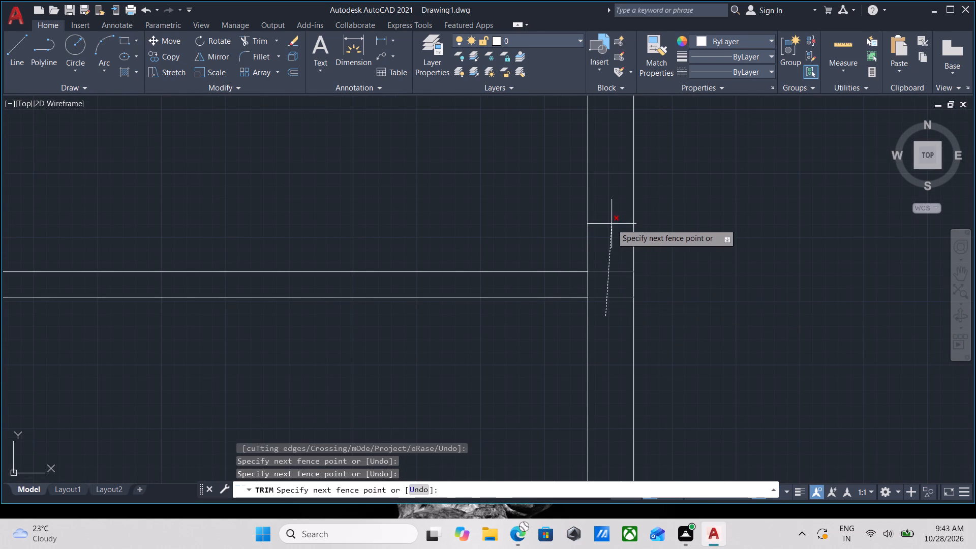
left_click(612, 224)
left_click(606, 287)
left_click(563, 287)
Trim the lines crossing where the right outer wall meets the upper partition of the small middle room, leaving an open T-junction.
scroll(774, 297, "down", 3)
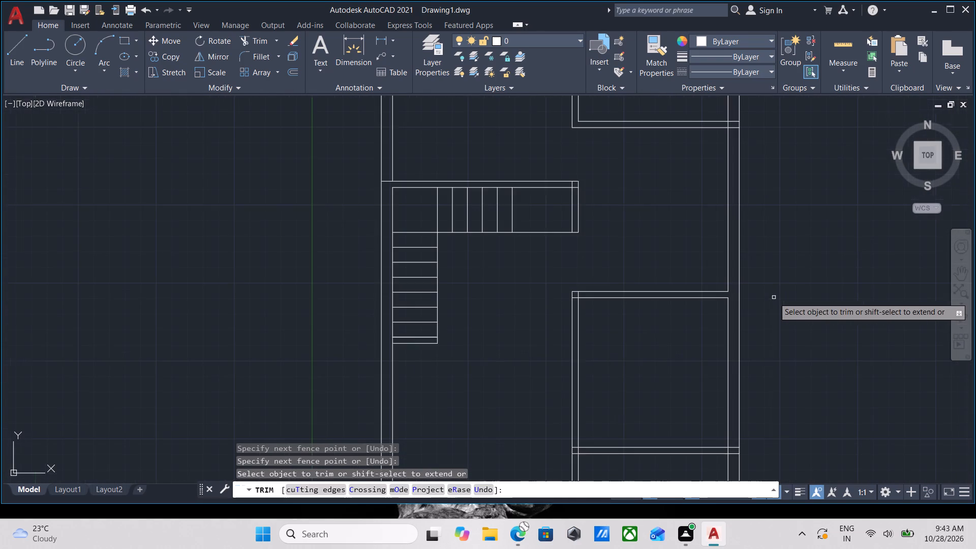
middle_click_drag(774, 297, 785, 245)
scroll(744, 416, "up", 4)
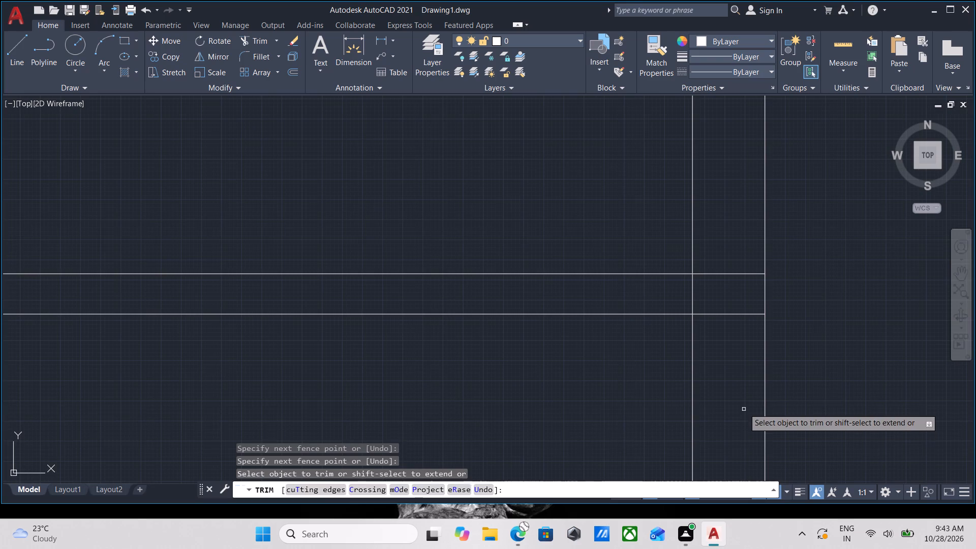
left_click(741, 385)
left_click(720, 179)
left_click(733, 295)
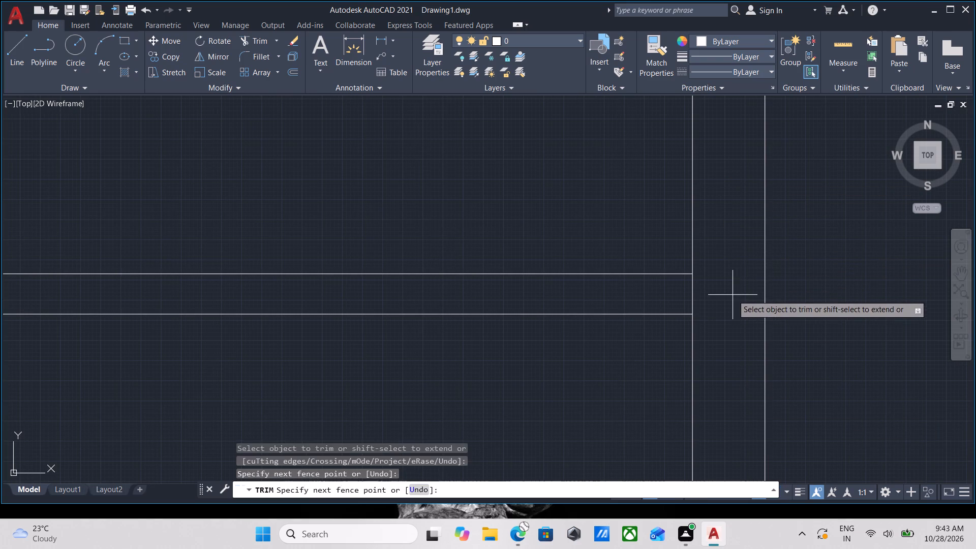
left_click(644, 286)
Trim the lines crossing where the right outer wall meets the small middle room's lower partition, leaving an open T-junction.
scroll(798, 263, "down", 5)
scroll(821, 341, "up", 3)
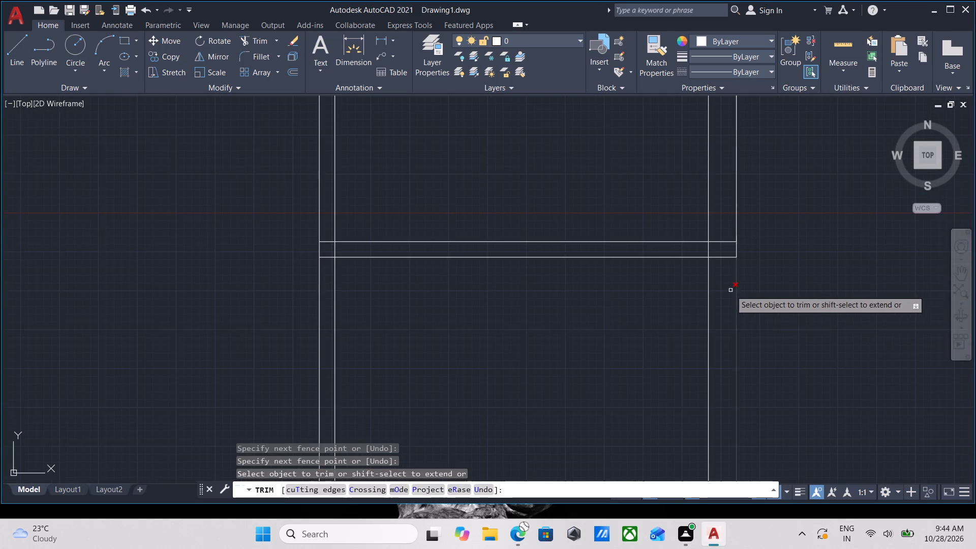
scroll(730, 290, "up", 3)
left_click(710, 241)
scroll(676, 144, "down", 1)
middle_click_drag(681, 146, 706, 295)
scroll(706, 295, "up", 1)
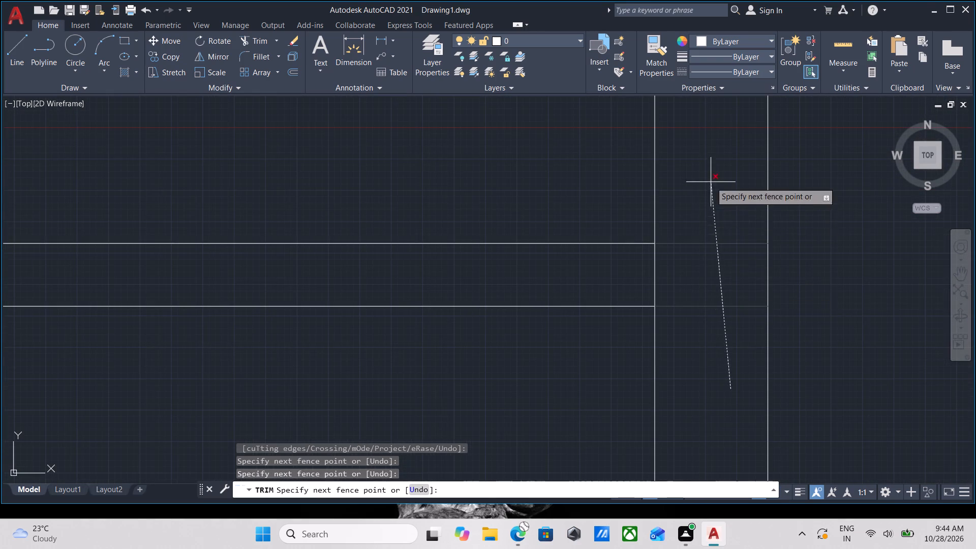
left_click(711, 182)
left_click(691, 255)
left_click(478, 265)
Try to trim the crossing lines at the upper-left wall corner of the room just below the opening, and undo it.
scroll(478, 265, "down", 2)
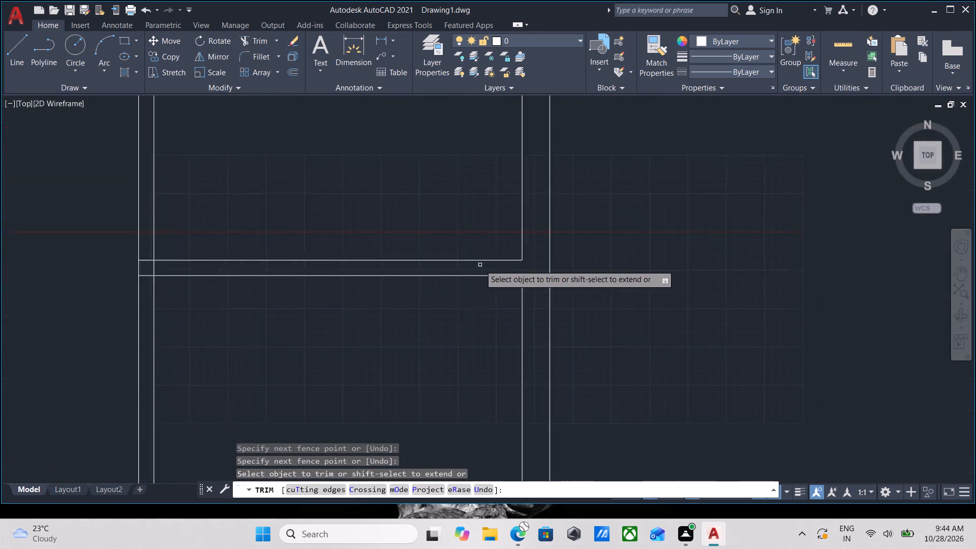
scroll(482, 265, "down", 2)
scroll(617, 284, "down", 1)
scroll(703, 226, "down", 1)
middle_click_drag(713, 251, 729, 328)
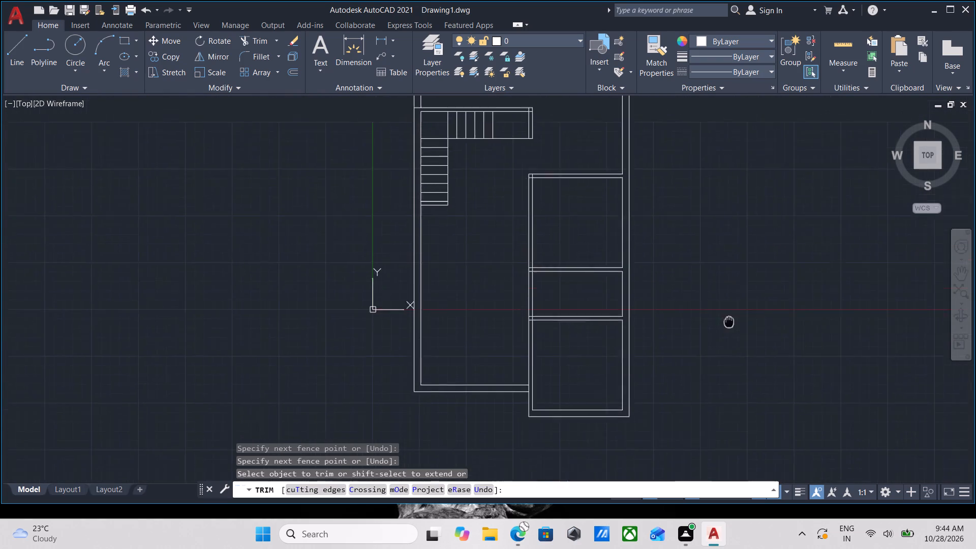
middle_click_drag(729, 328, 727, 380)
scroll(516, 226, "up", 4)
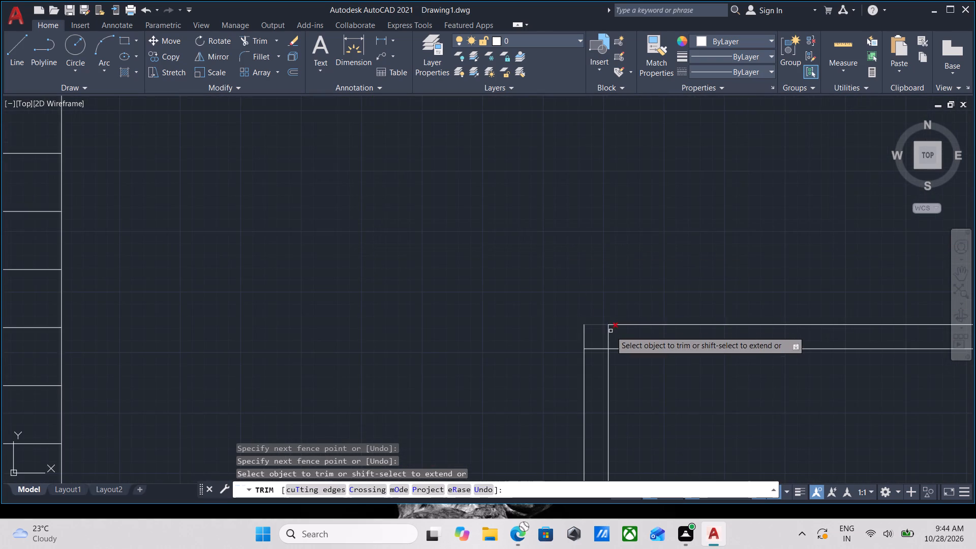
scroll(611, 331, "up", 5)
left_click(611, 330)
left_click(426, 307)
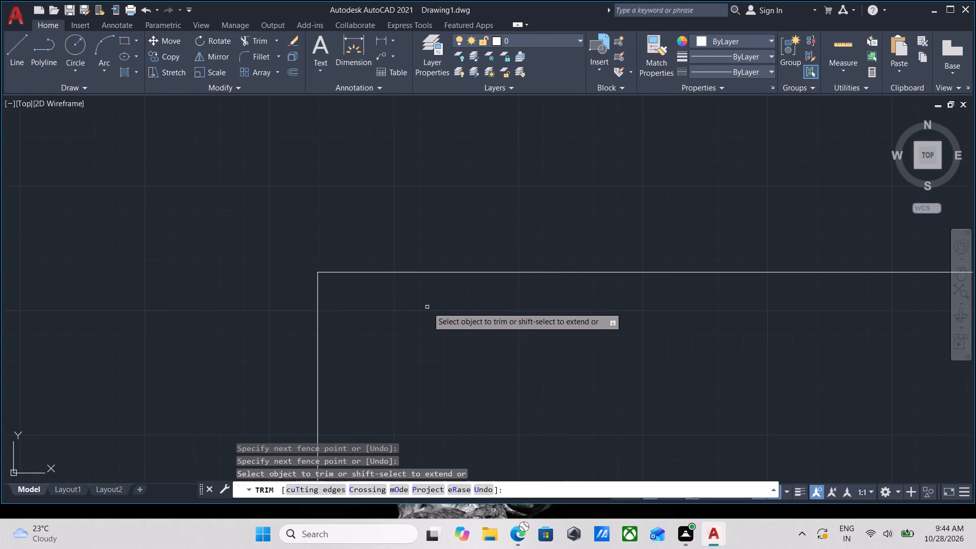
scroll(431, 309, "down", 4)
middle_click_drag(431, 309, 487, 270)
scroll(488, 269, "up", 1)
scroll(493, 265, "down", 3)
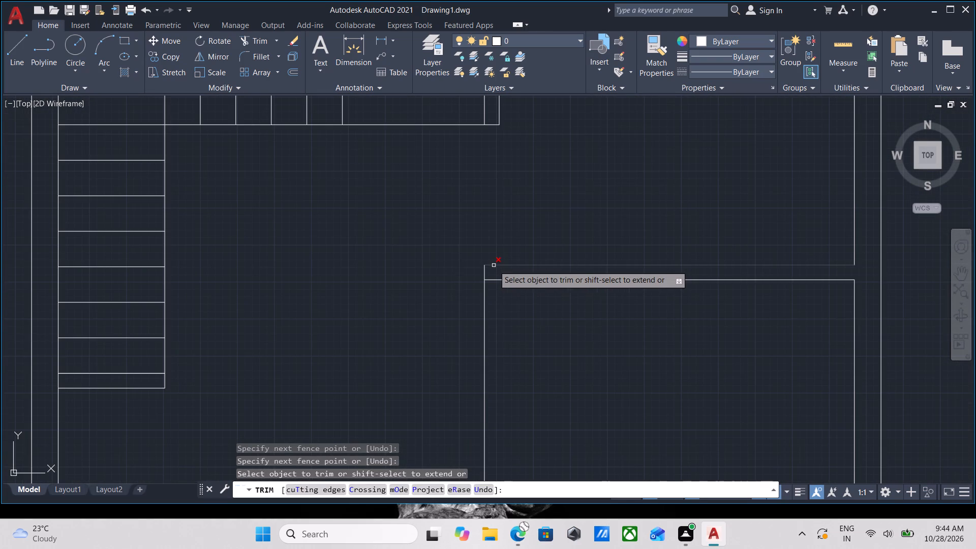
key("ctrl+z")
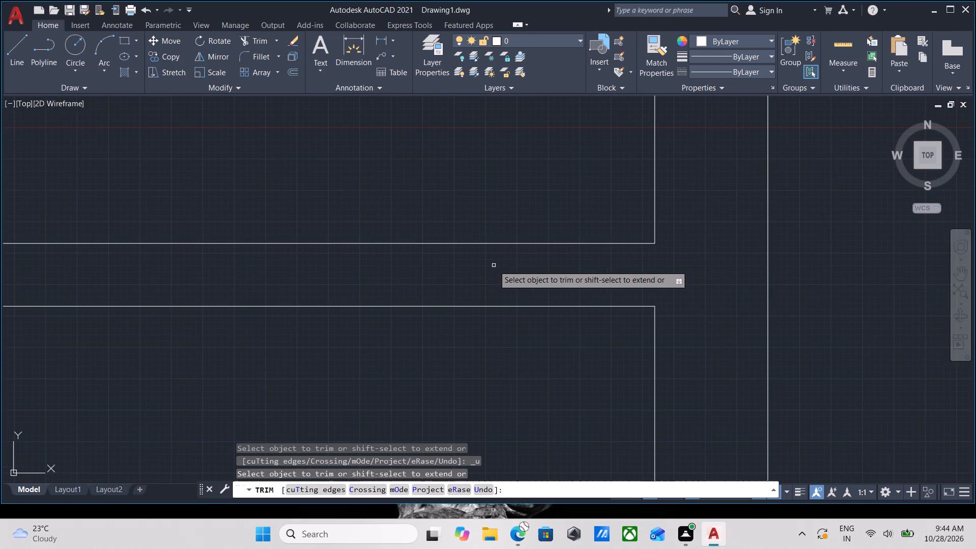
Trim the lines crossing where the small middle room's lower partition meets its left wall, leaving an open T-junction.
scroll(494, 265, "down", 5)
scroll(618, 257, "down", 2)
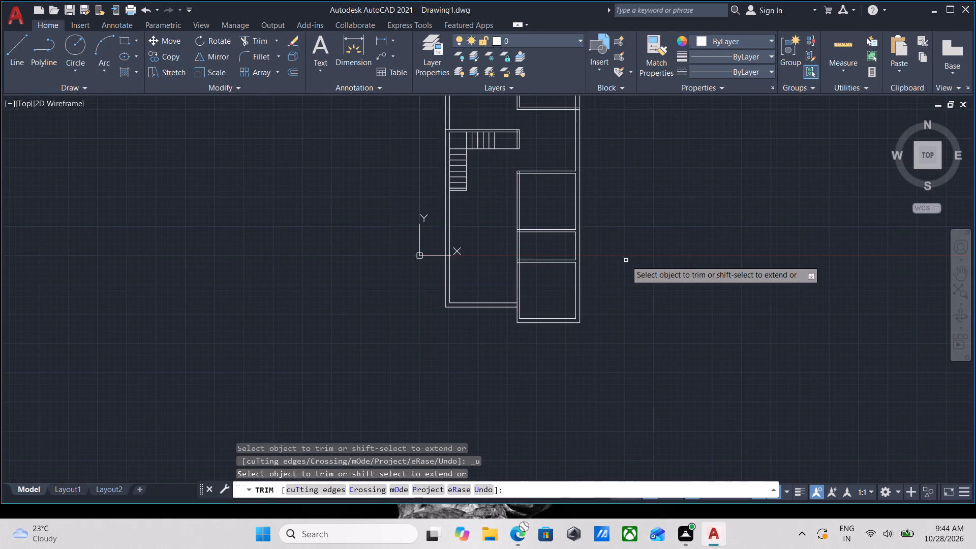
scroll(526, 261, "up", 4)
scroll(493, 214, "up", 2)
scroll(494, 211, "down", 2)
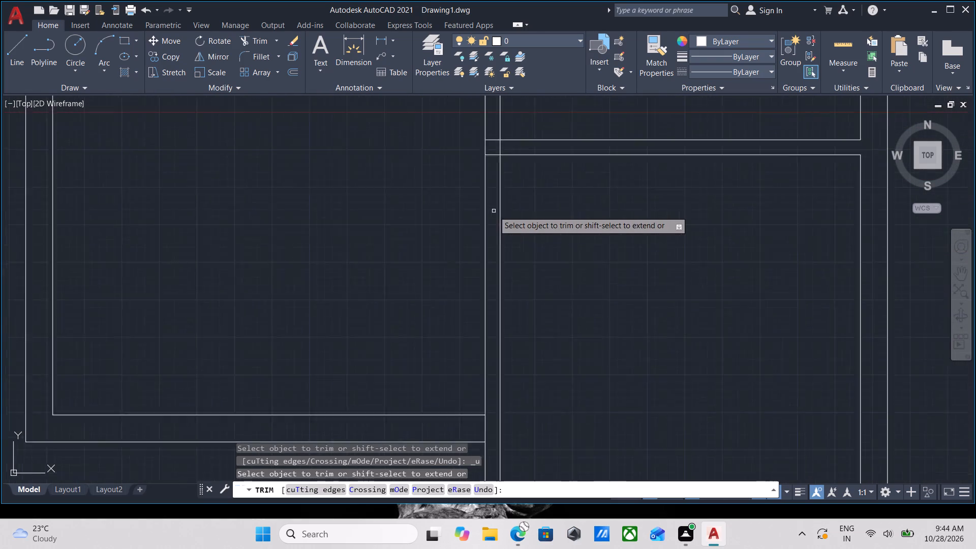
scroll(494, 211, "down", 2)
middle_click_drag(494, 211, 506, 338)
scroll(507, 322, "down", 1)
scroll(506, 340, "up", 1)
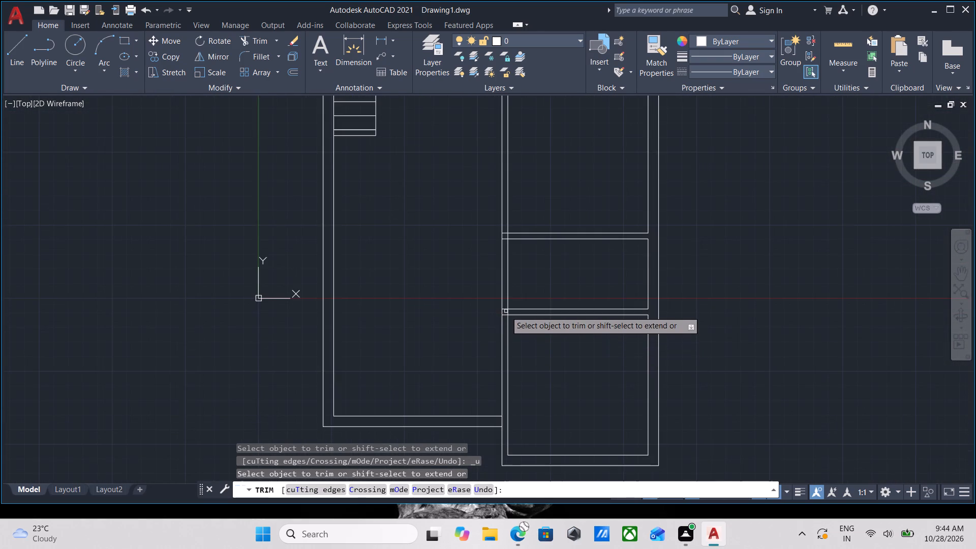
scroll(506, 309, "up", 4)
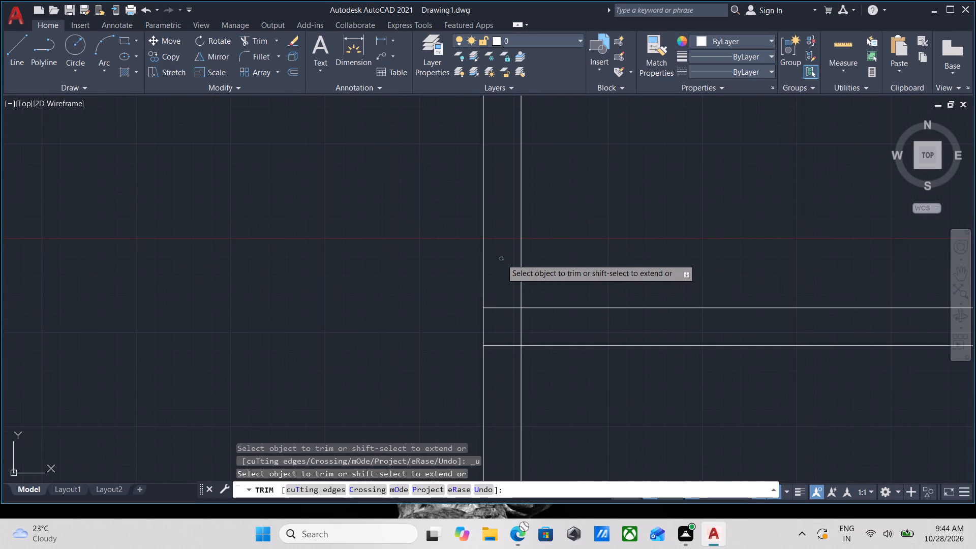
left_click(501, 259)
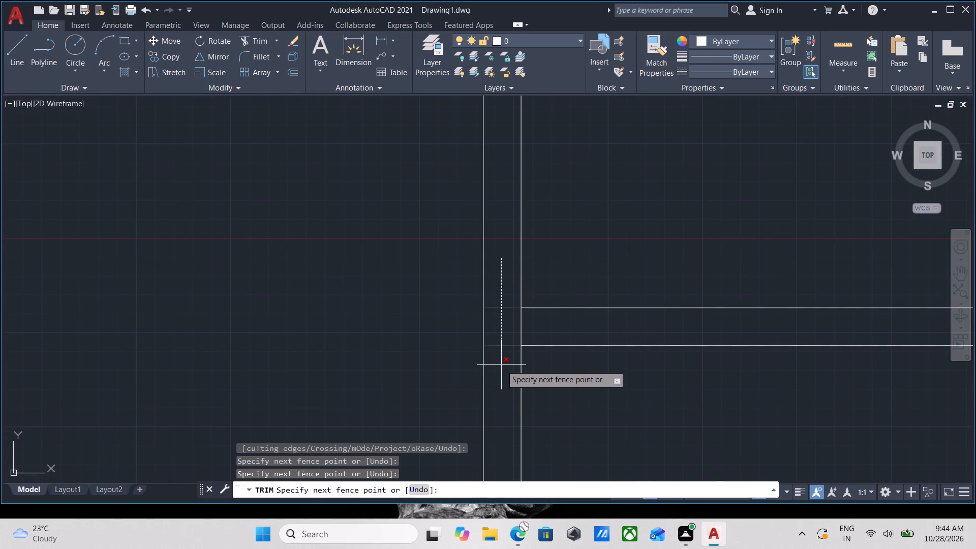
left_click(501, 365)
left_click(539, 327)
left_click(509, 315)
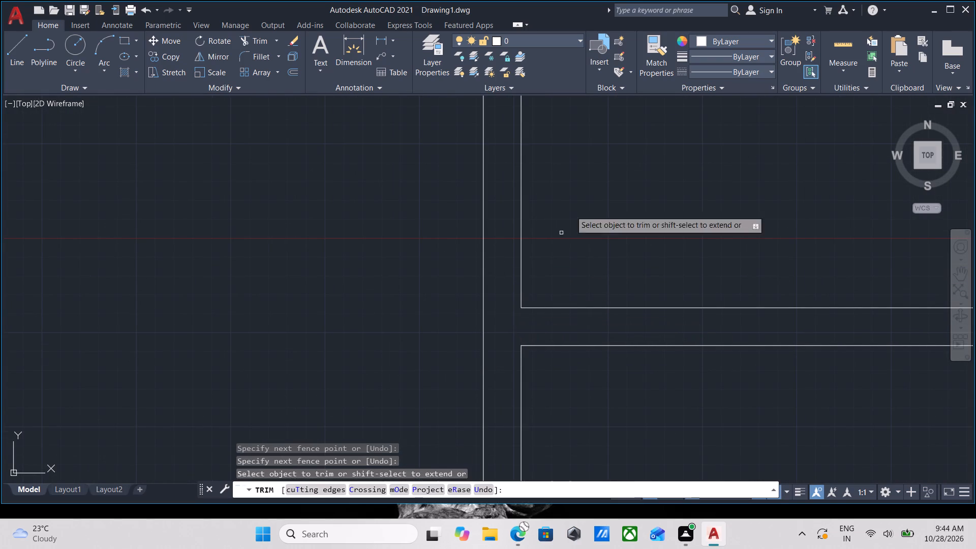
Trim the lines crossing where the small middle room's upper partition meets its left wall, leaving an open T-junction.
scroll(591, 139, "down", 3)
middle_click_drag(591, 139, 600, 349)
scroll(580, 287, "up", 4)
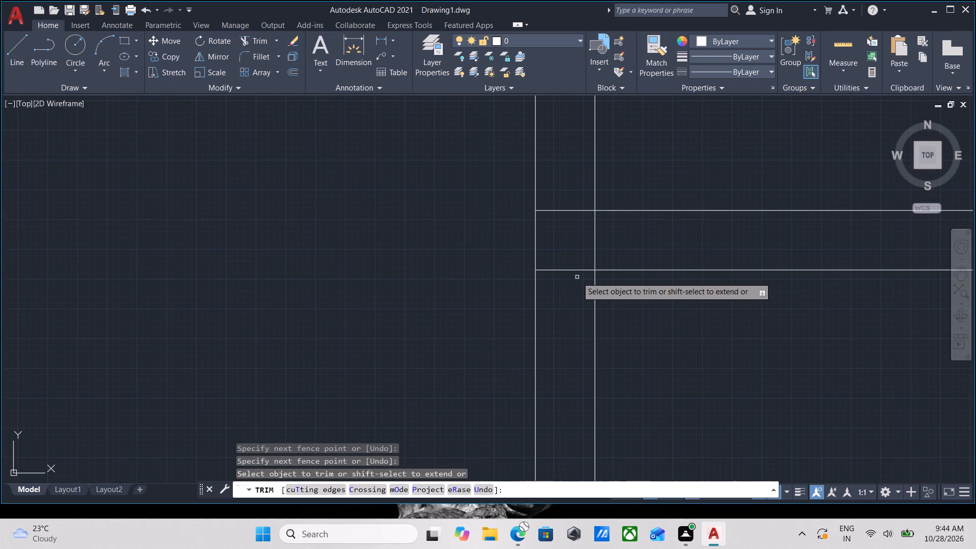
left_click(577, 277)
left_click(565, 161)
left_click(608, 243)
left_click(588, 229)
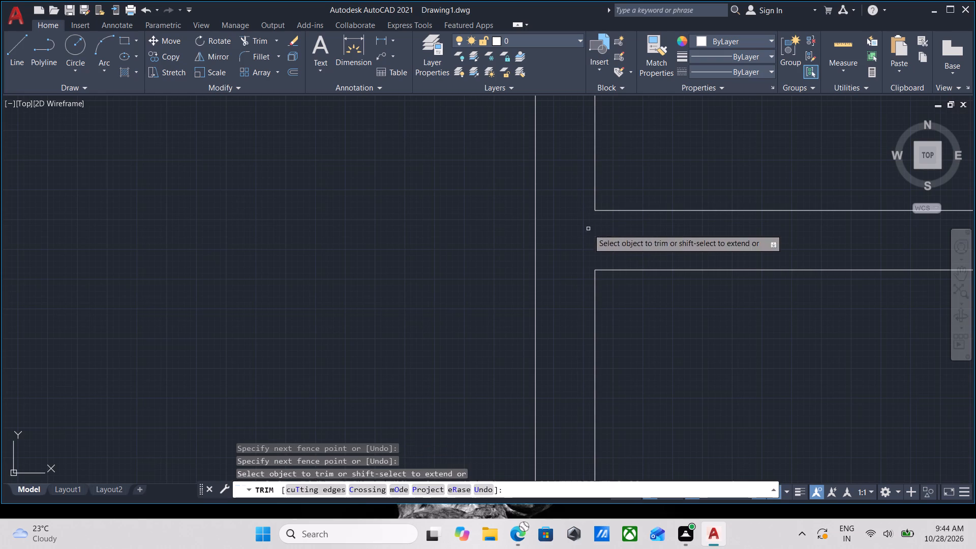
Trim the crossing line stubs inside the upper-left wall corner of the room just below the opening, and end trimming.
scroll(559, 164, "down", 3)
middle_click_drag(561, 167, 557, 347)
scroll(563, 321, "down", 1)
scroll(557, 347, "up", 1)
middle_click_drag(581, 175, 581, 190)
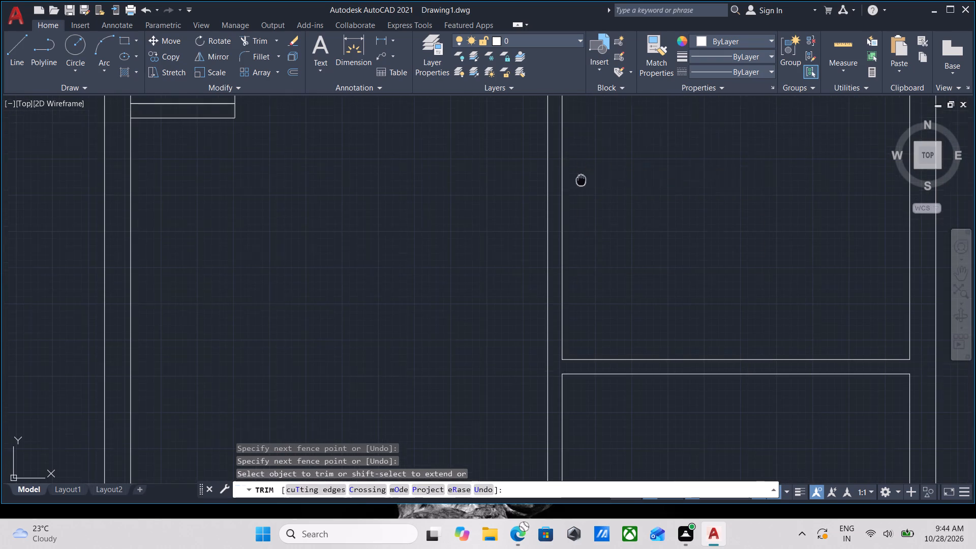
middle_click_drag(581, 190, 564, 373)
scroll(564, 372, "down", 1)
scroll(562, 258, "up", 6)
left_click(427, 307)
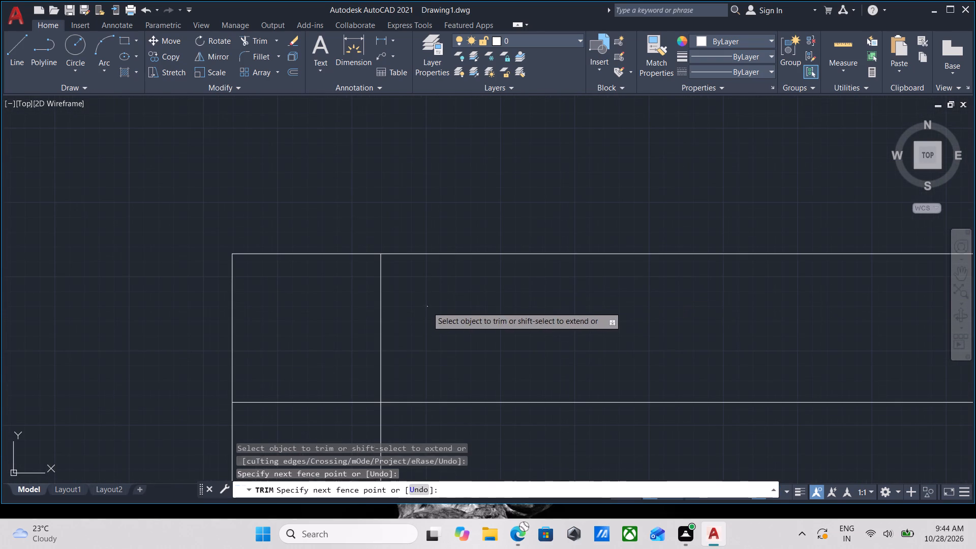
left_click(354, 292)
scroll(356, 293, "down", 3)
middle_click_drag(356, 293, 498, 285)
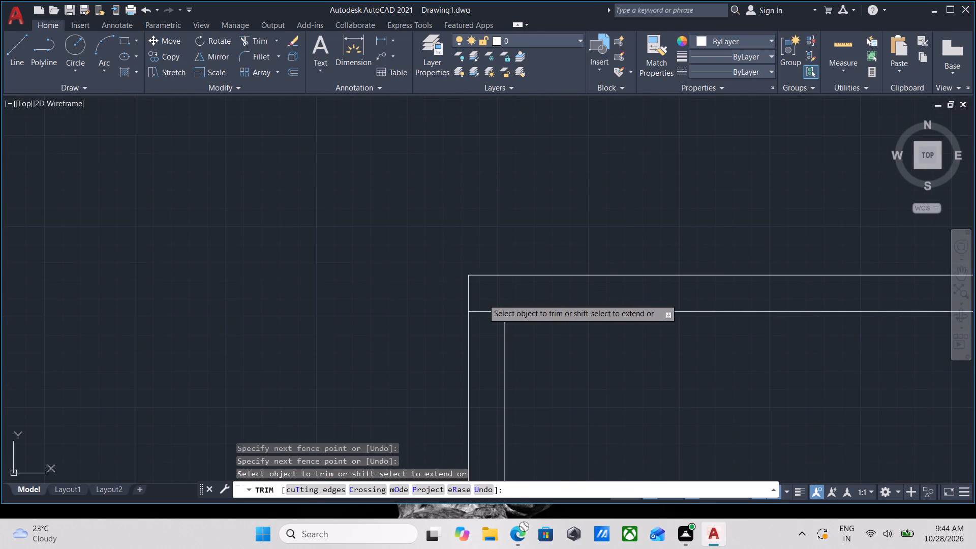
left_click(483, 299)
left_click(482, 341)
key("Escape")
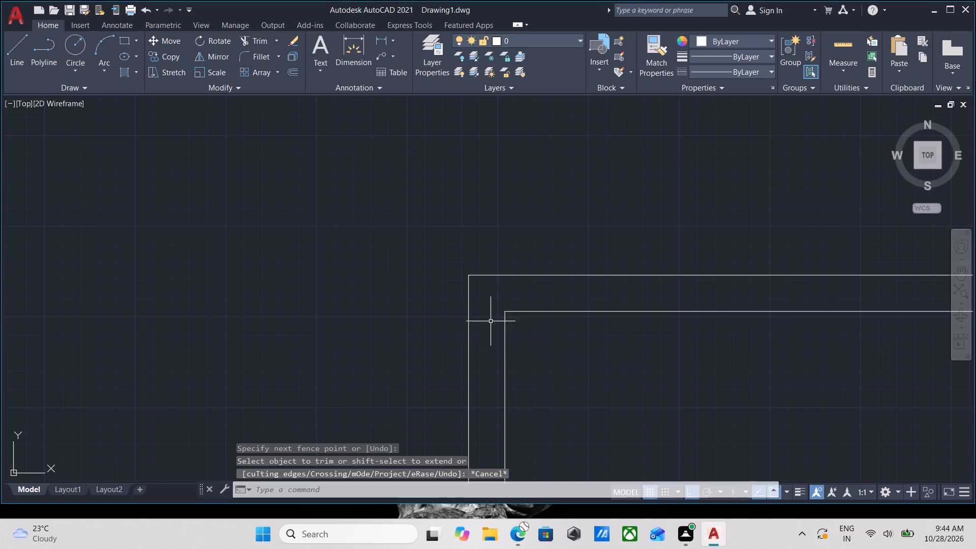
Examine the wall junctions around the stair, the opening and the top right-hand room.
scroll(493, 313, "down", 4)
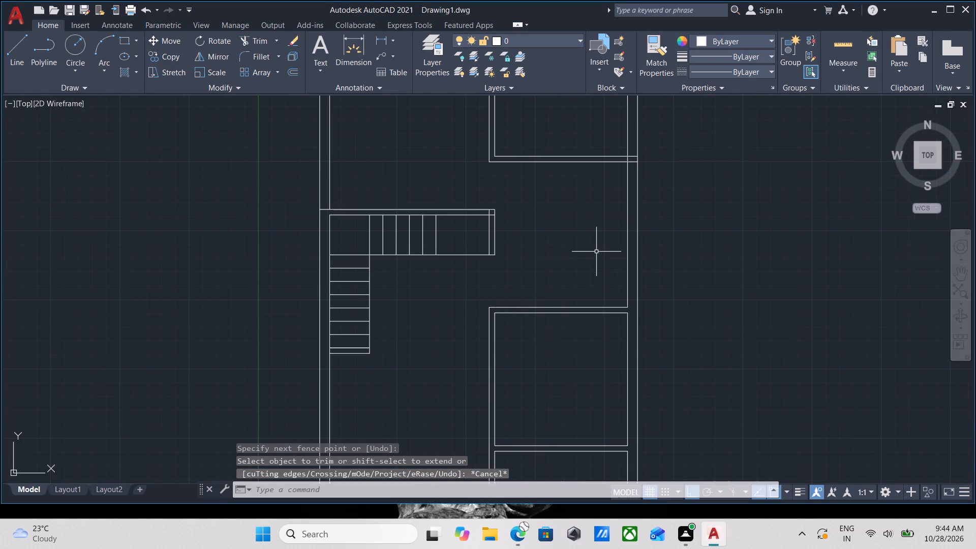
scroll(596, 252, "down", 2)
scroll(592, 209, "up", 3)
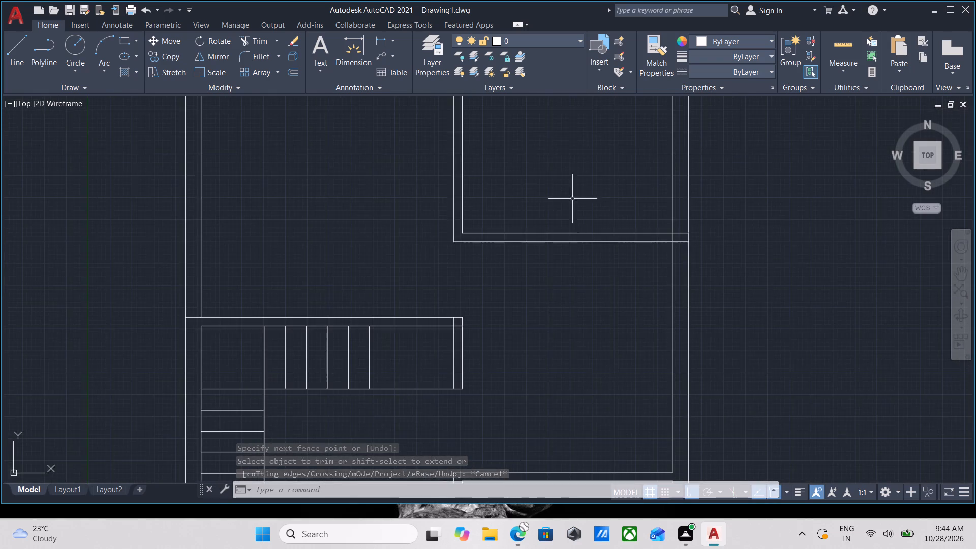
scroll(570, 184, "down", 3)
middle_click_drag(570, 184, 585, 250)
scroll(585, 250, "up", 5)
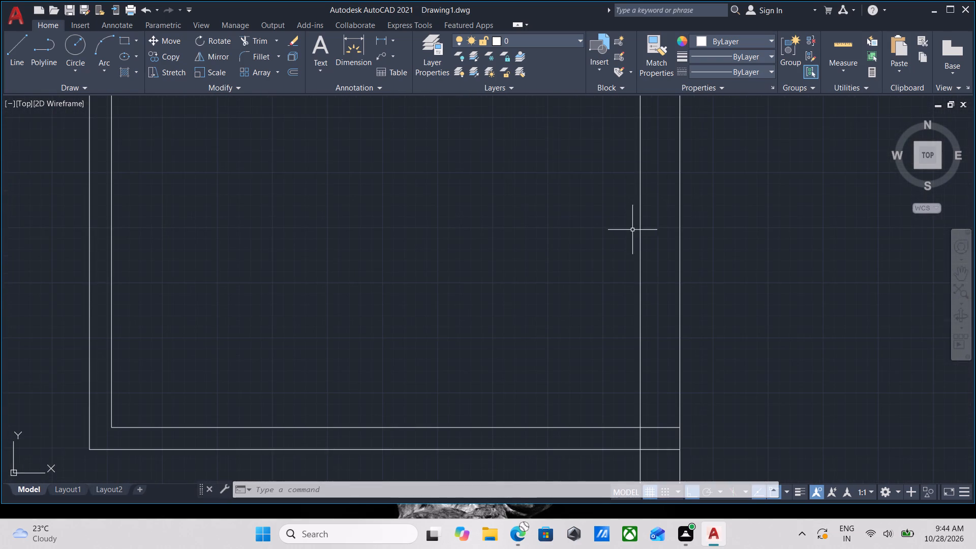
scroll(634, 228, "down", 4)
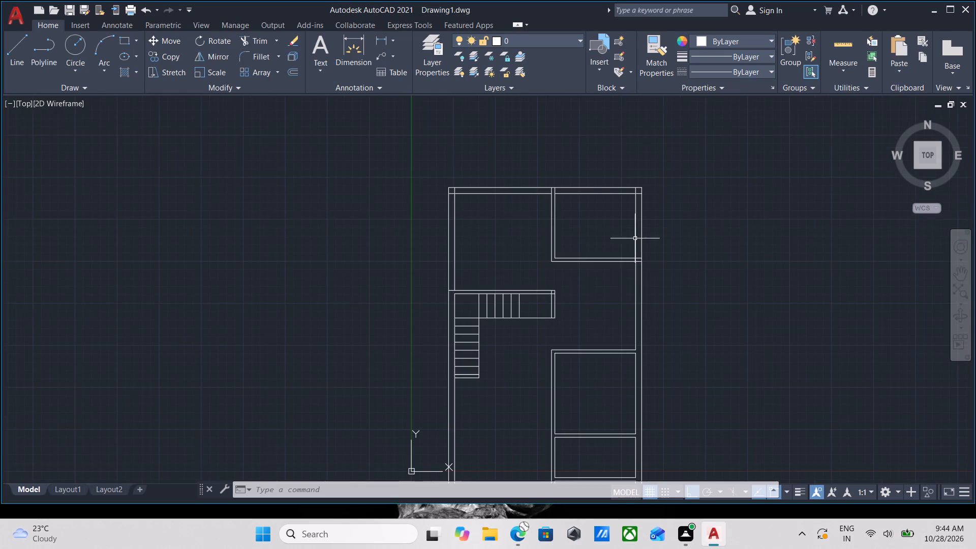
middle_click(597, 314)
scroll(561, 295, "up", 3)
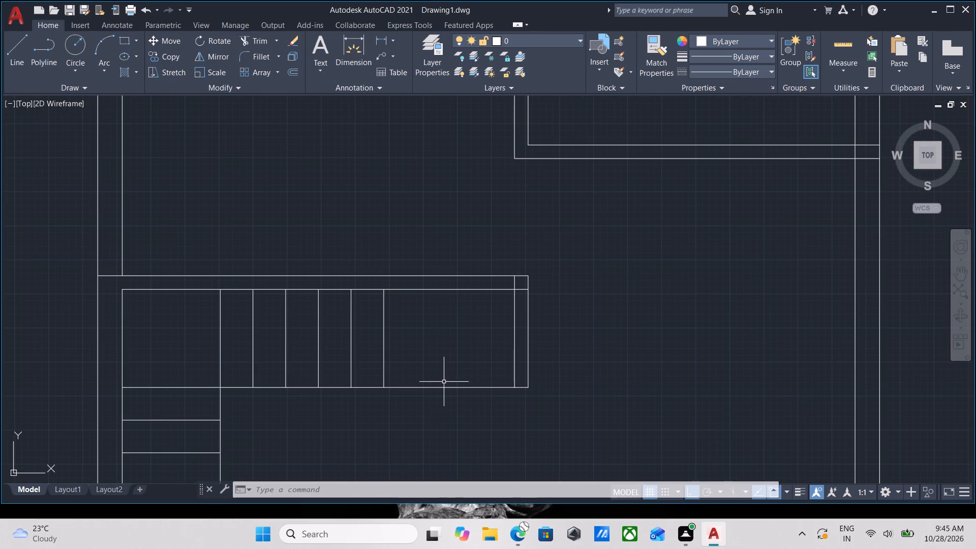
scroll(450, 337, "up", 3)
scroll(473, 298, "down", 4)
scroll(518, 287, "down", 2)
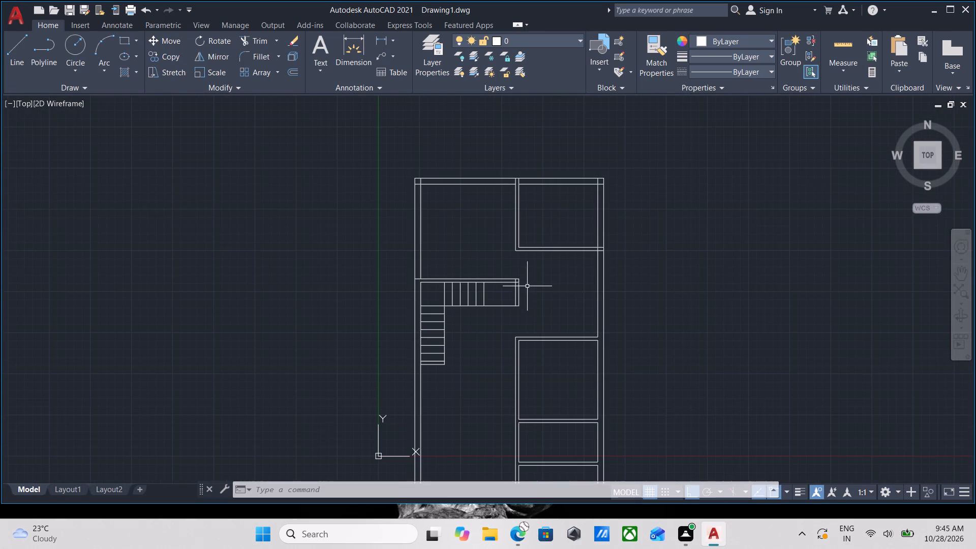
scroll(457, 182, "up", 2)
scroll(459, 182, "down", 2)
Trim the crossing line stubs inside the upper-right corner of the outer wall, leaving a clean corner.
middle_click_drag(472, 238, 476, 316)
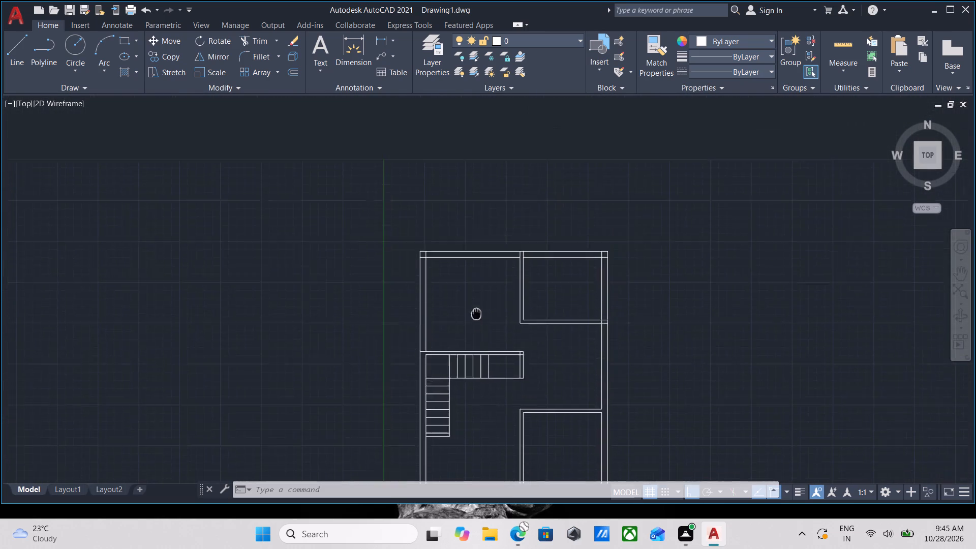
middle_click_drag(476, 316, 469, 363)
scroll(560, 345, "up", 3)
scroll(560, 331, "down", 2)
middle_click_drag(560, 331, 560, 393)
scroll(560, 395, "up", 1)
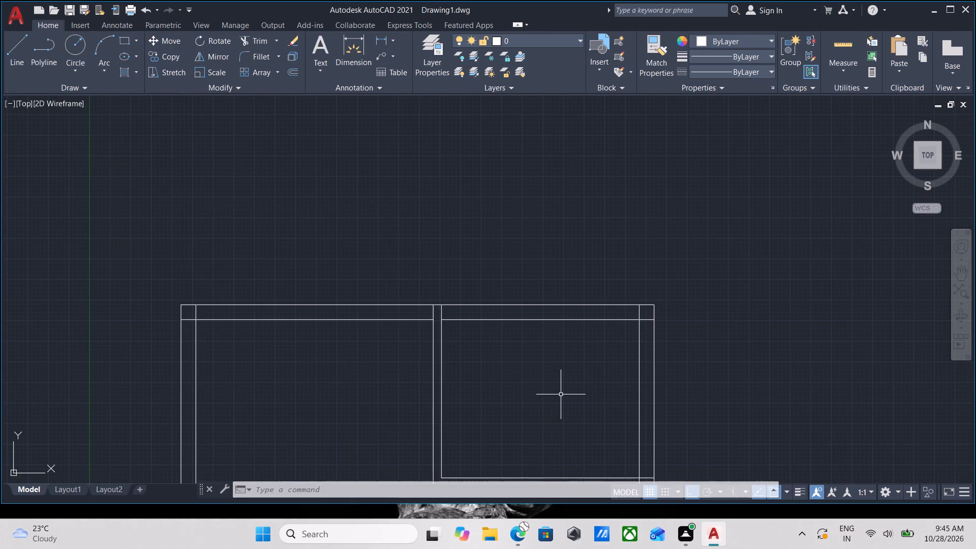
key("t")
key("r")
key("Return")
scroll(643, 331, "up", 3)
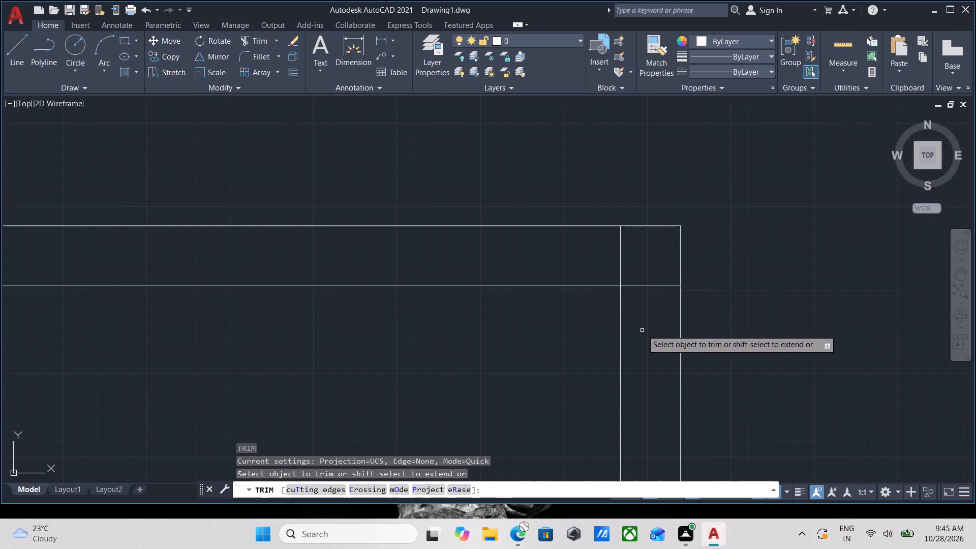
left_click(642, 329)
left_click(646, 262)
left_click(648, 242)
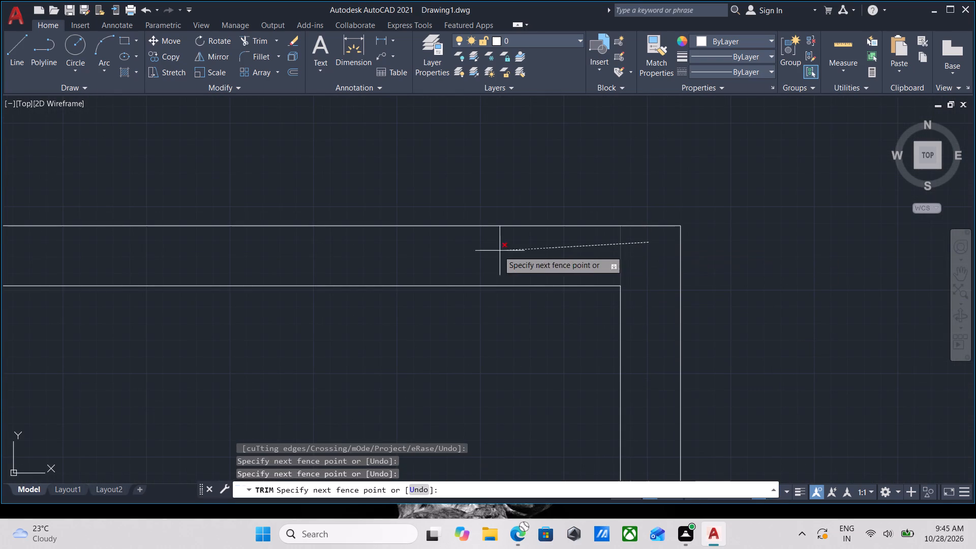
left_click(495, 251)
Trim the top right-hand room's left partition lines where they cross the top outer wall, leaving an open T-junction.
scroll(322, 342, "down", 4)
middle_click_drag(337, 350, 389, 357)
scroll(307, 335, "up", 4)
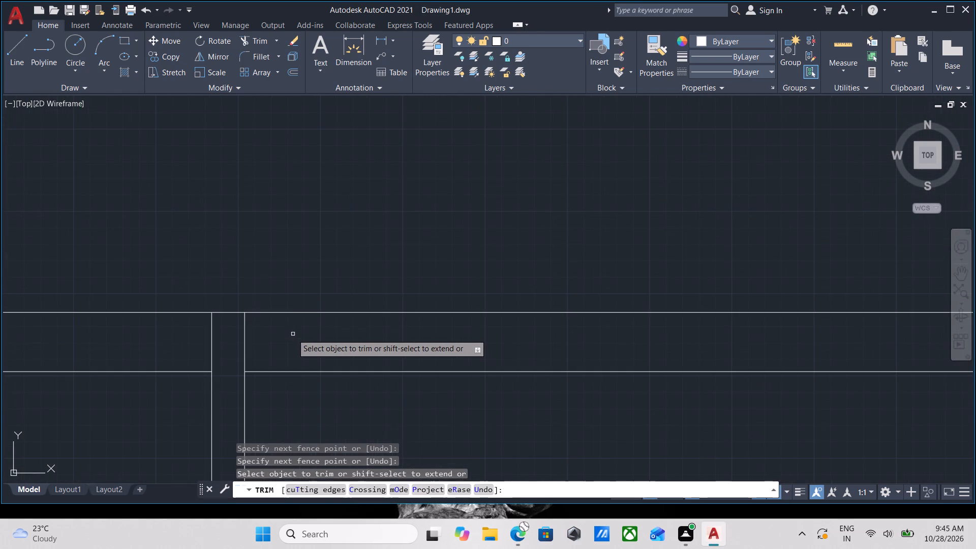
left_click(292, 333)
left_click(177, 326)
Trim the crossing line stubs inside the upper-left corner of the outer wall, and end trimming.
scroll(177, 326, "down", 2)
middle_click_drag(177, 327, 392, 342)
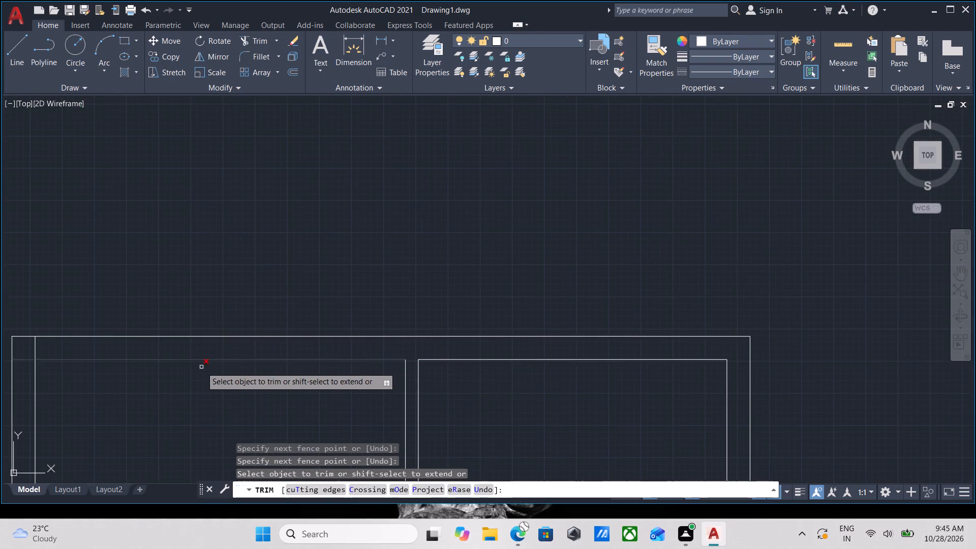
middle_click_drag(201, 368, 353, 359)
scroll(193, 344, "up", 4)
left_click(190, 343)
left_click(103, 328)
scroll(104, 327, "down", 2)
middle_click_drag(110, 329, 145, 329)
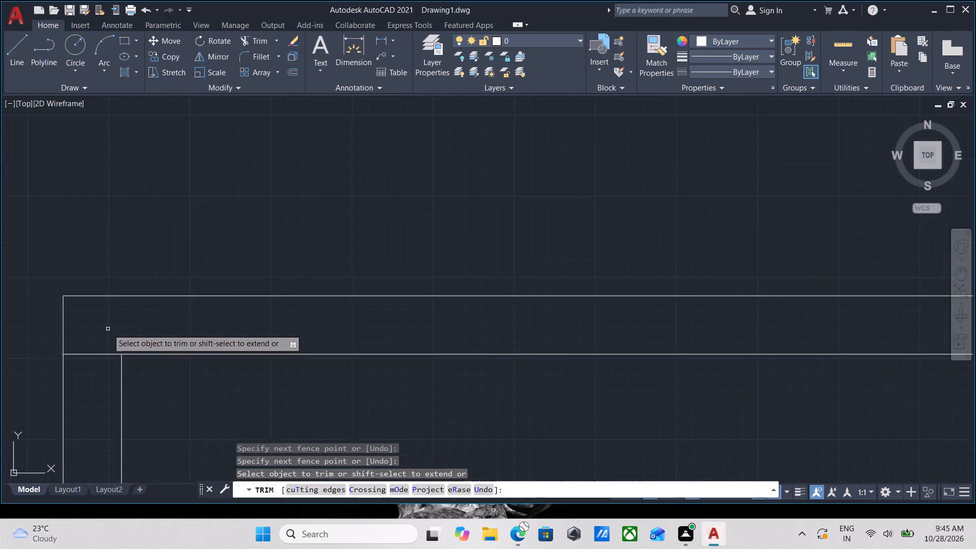
middle_click_drag(145, 329, 319, 311)
left_click(285, 314)
left_click(285, 401)
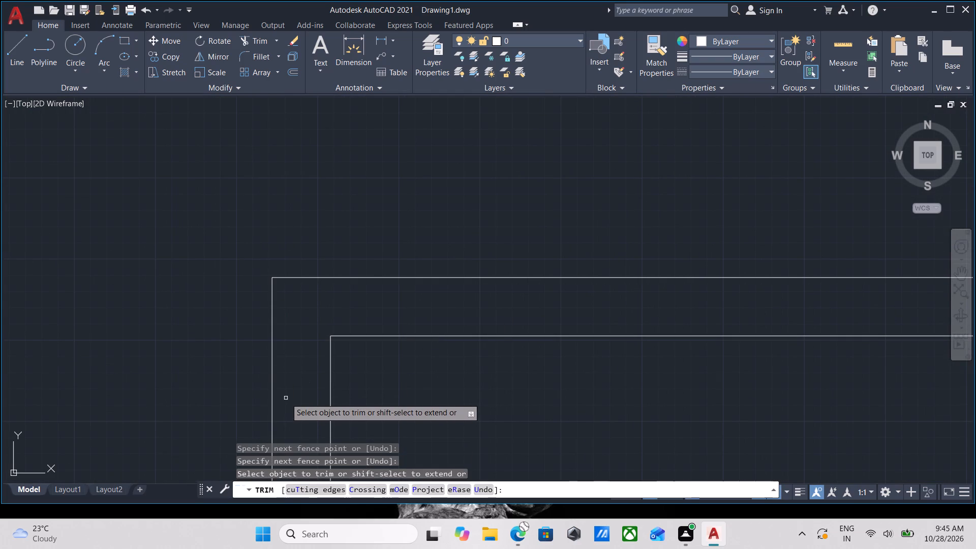
key("Escape")
Examine the stair, its right end and the overall plan for wall junctions still needing cleanup.
scroll(334, 359, "down", 4)
middle_click_drag(387, 366, 408, 288)
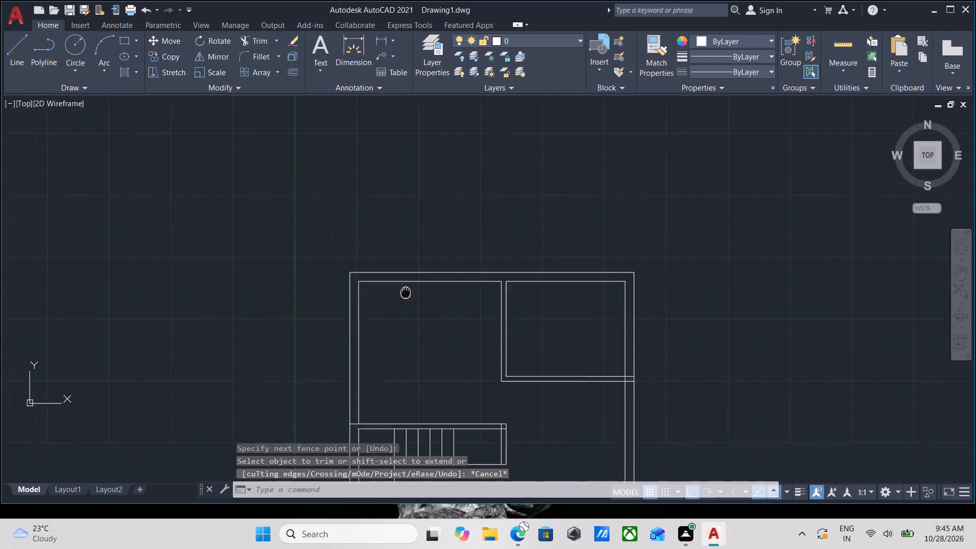
middle_click_drag(408, 288, 454, 225)
scroll(568, 380, "up", 3)
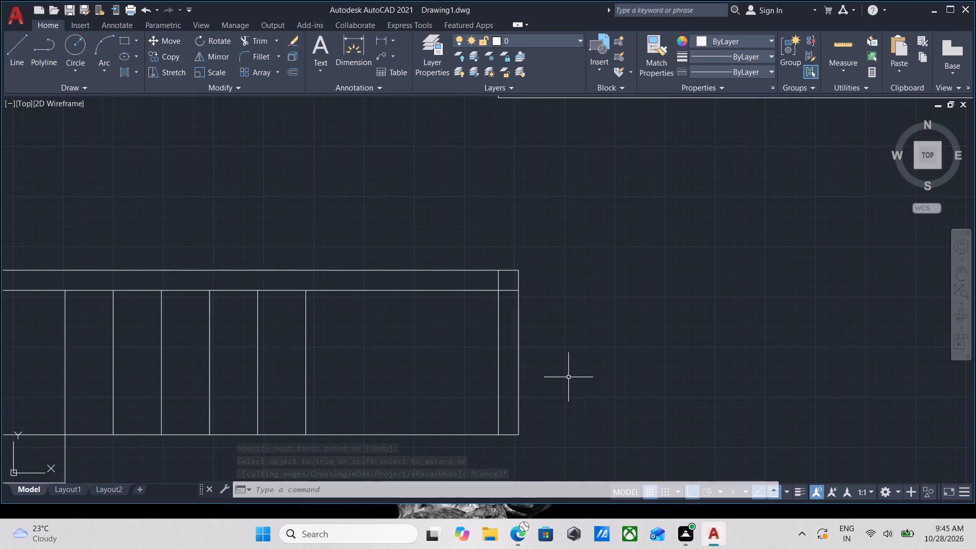
scroll(568, 377, "down", 4)
scroll(508, 396, "up", 2)
middle_click_drag(508, 394, 508, 380)
scroll(523, 342, "down", 3)
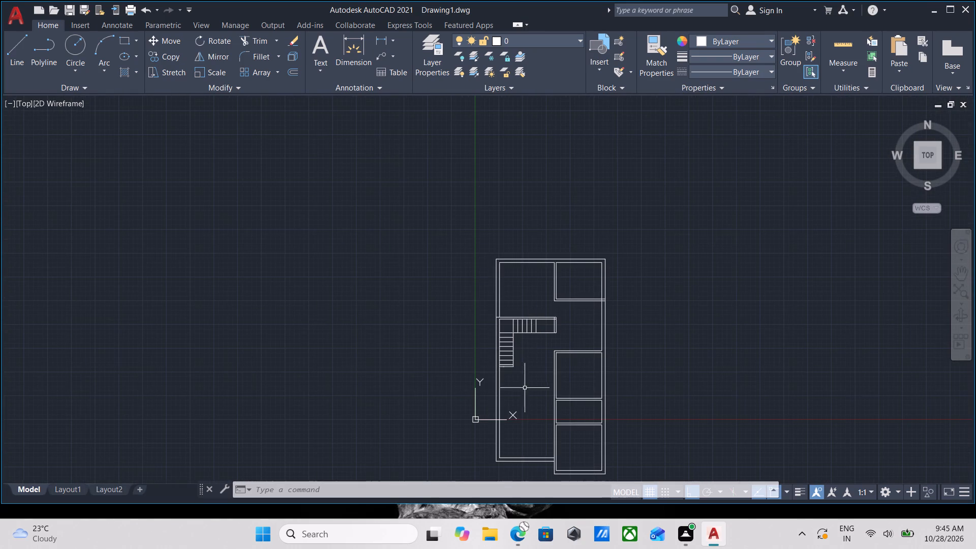
middle_click_drag(522, 382, 517, 346)
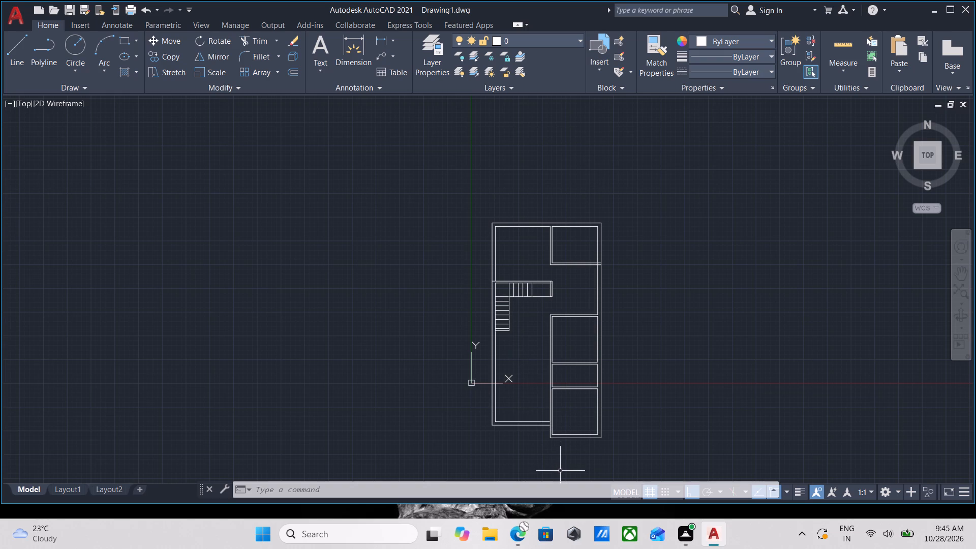
Trim the line closing off the left part's bottom outer wall where it meets the bottom right-hand room's left wall.
scroll(553, 444, "up", 2)
middle_click_drag(474, 320, 503, 379)
scroll(577, 432, "up", 2)
scroll(577, 432, "down", 2)
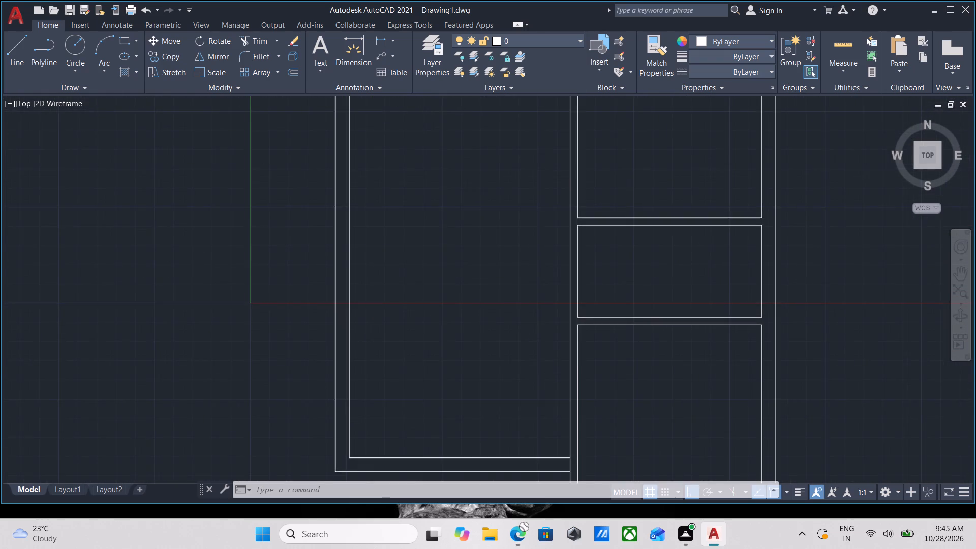
middle_click_drag(577, 432, 562, 403)
scroll(566, 433, "up", 1)
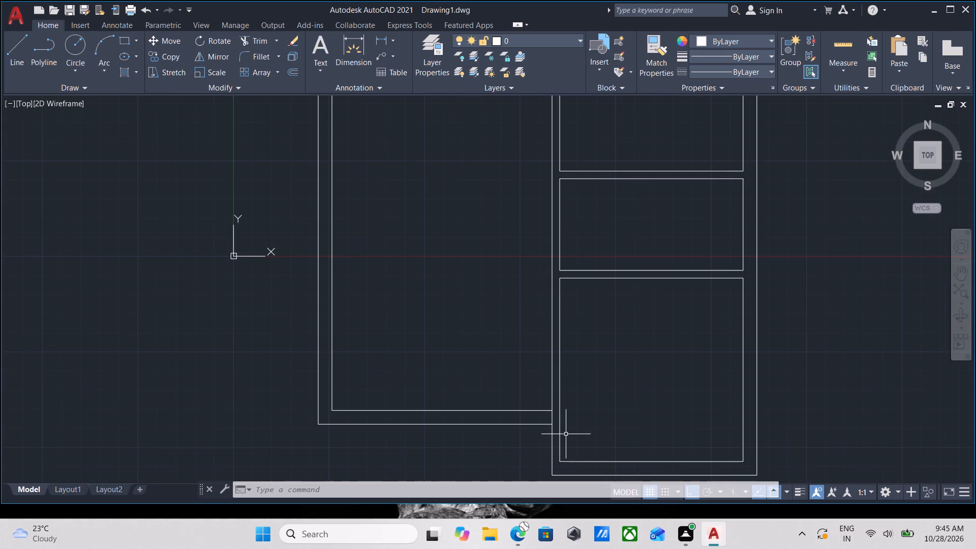
type("tr")
key("Return")
scroll(553, 434, "up", 3)
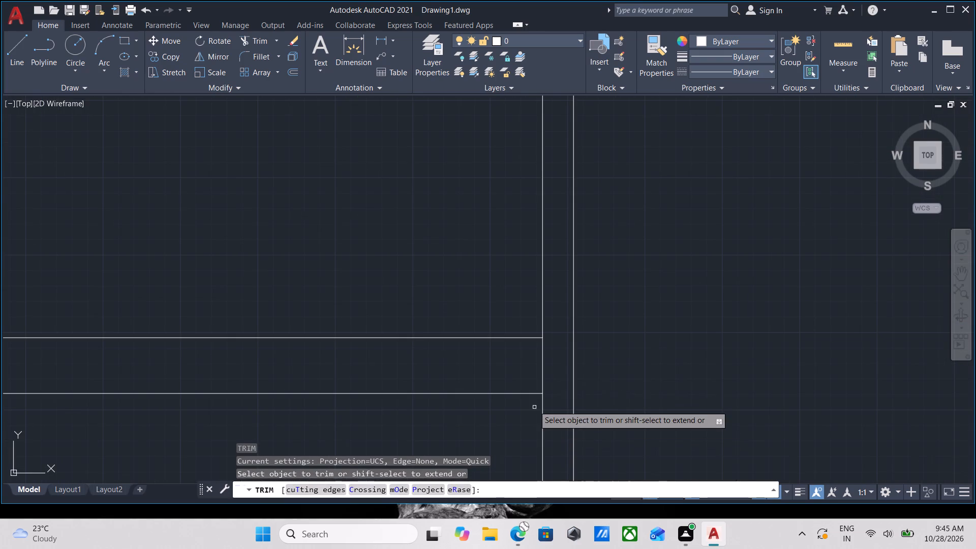
left_click(548, 359)
left_click(502, 359)
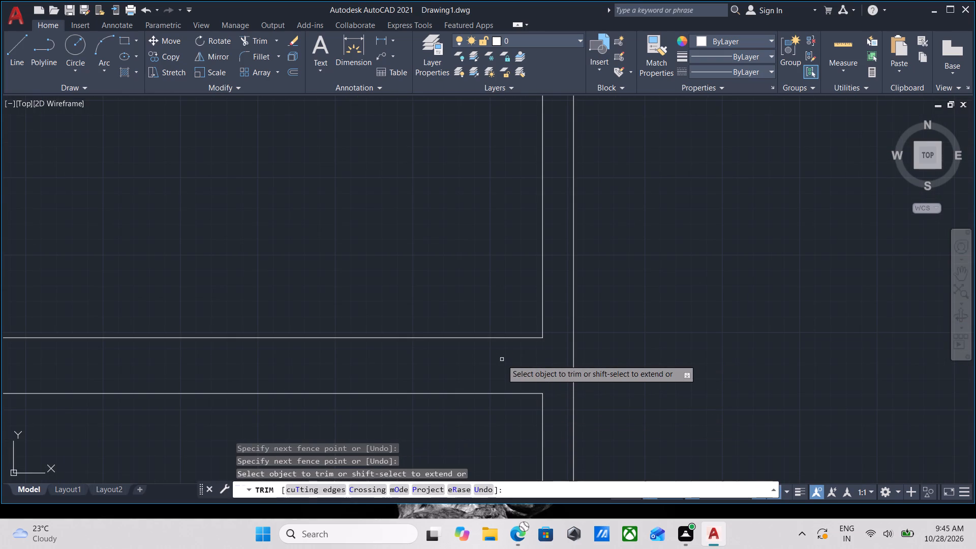
key("Escape")
Trim the two vertical lines at the stair's right end up to the underside of the wall above the stair.
scroll(502, 359, "down", 3)
scroll(427, 255, "down", 1)
middle_click_drag(436, 260, 487, 468)
scroll(475, 280, "down", 1)
middle_click_drag(483, 288, 487, 381)
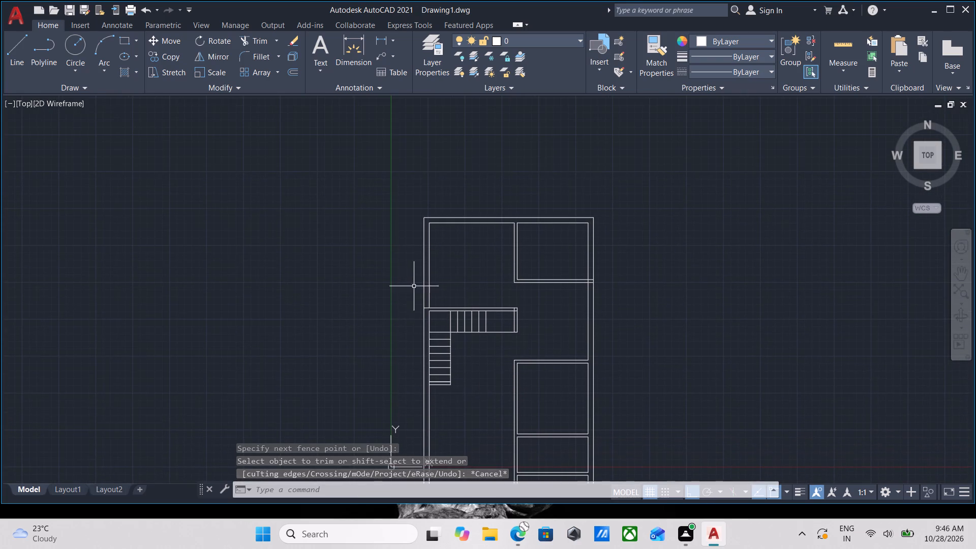
scroll(440, 331, "up", 4)
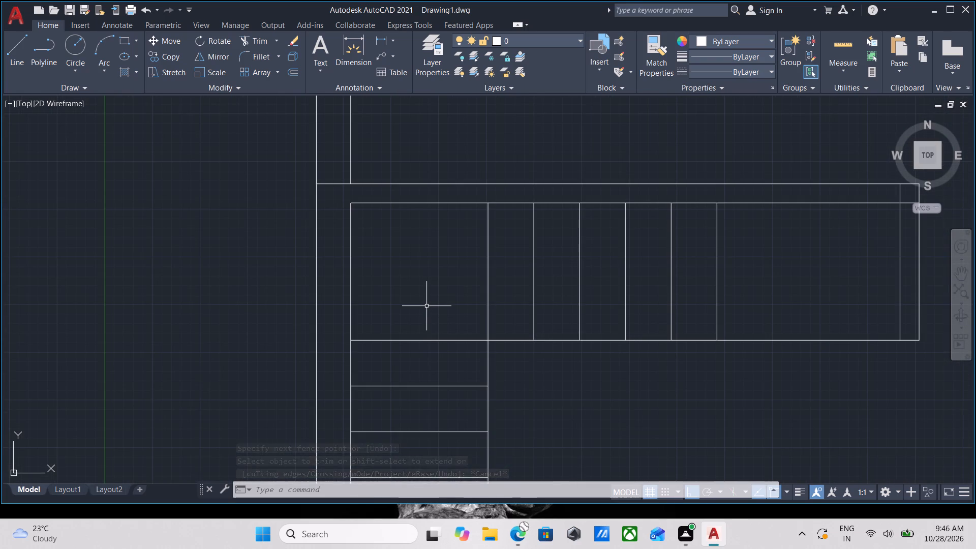
scroll(492, 241, "down", 2)
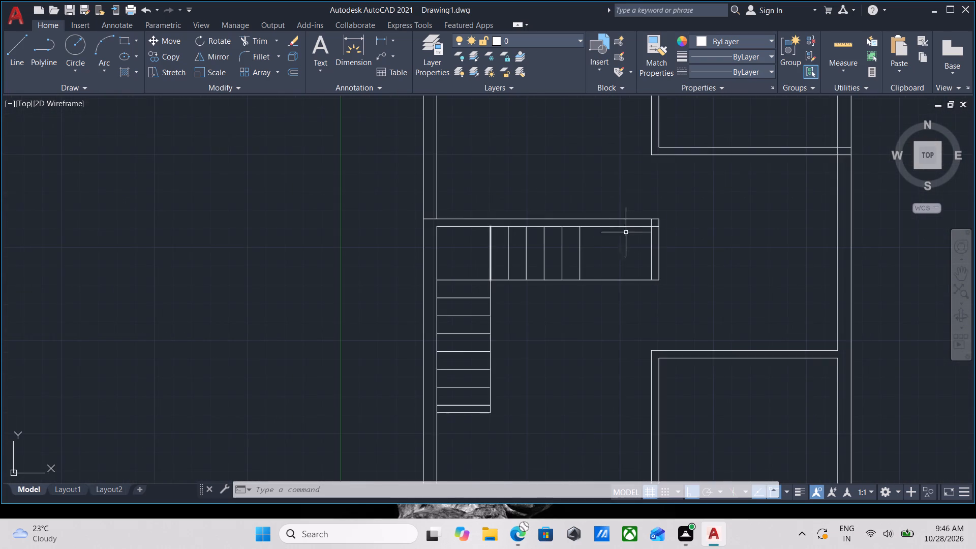
scroll(640, 220, "up", 2)
scroll(672, 216, "down", 2)
middle_click_drag(675, 258, 655, 340)
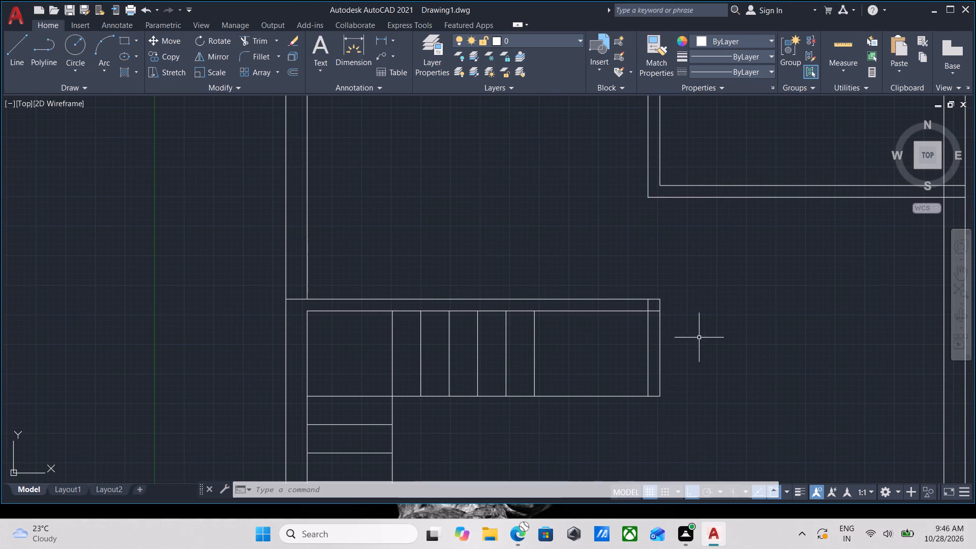
scroll(699, 336, "up", 1)
type("tr")
key("Return")
left_click(683, 330)
left_click(549, 340)
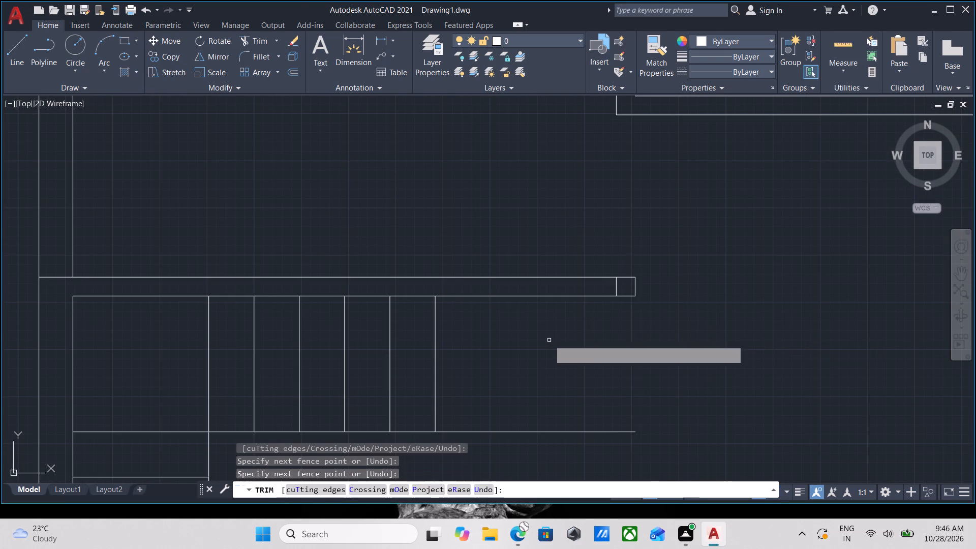
Trim the upper stair flight's lower line extending beyond its last riser, and end trimming.
left_click(557, 447)
left_click(554, 385)
scroll(576, 353, "down", 2)
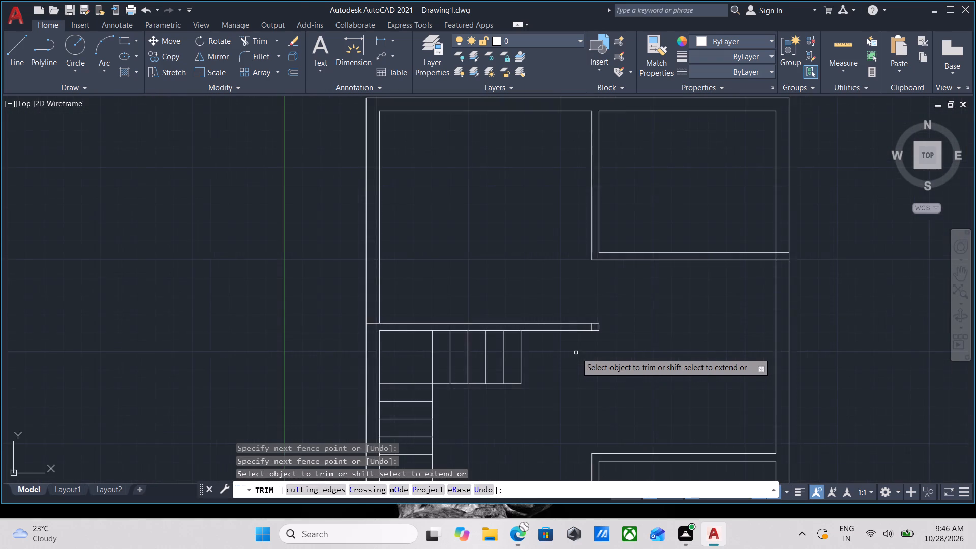
scroll(576, 352, "down", 1)
scroll(577, 351, "up", 4)
key("Escape")
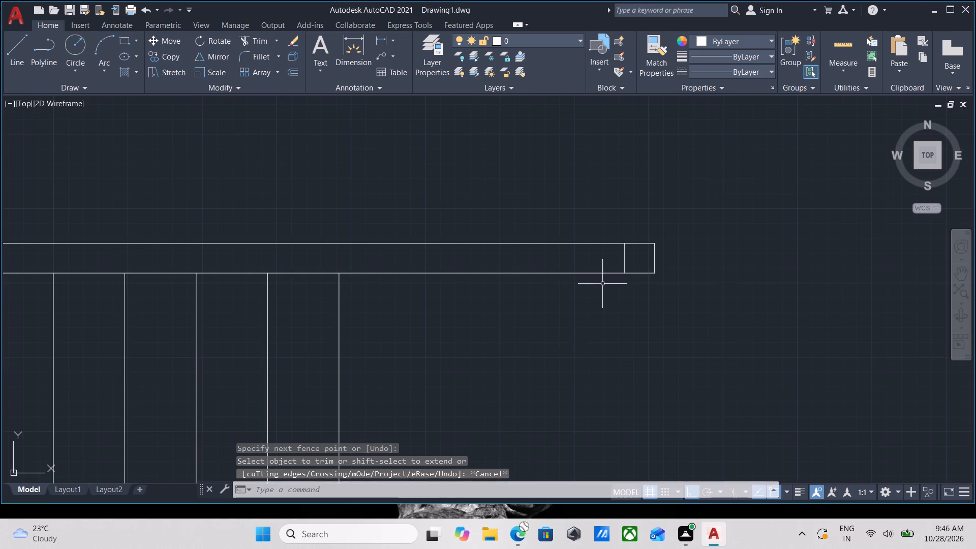
Trim the short cross line inside the free right end of the wall above the stair.
scroll(611, 274, "up", 1)
type("tr")
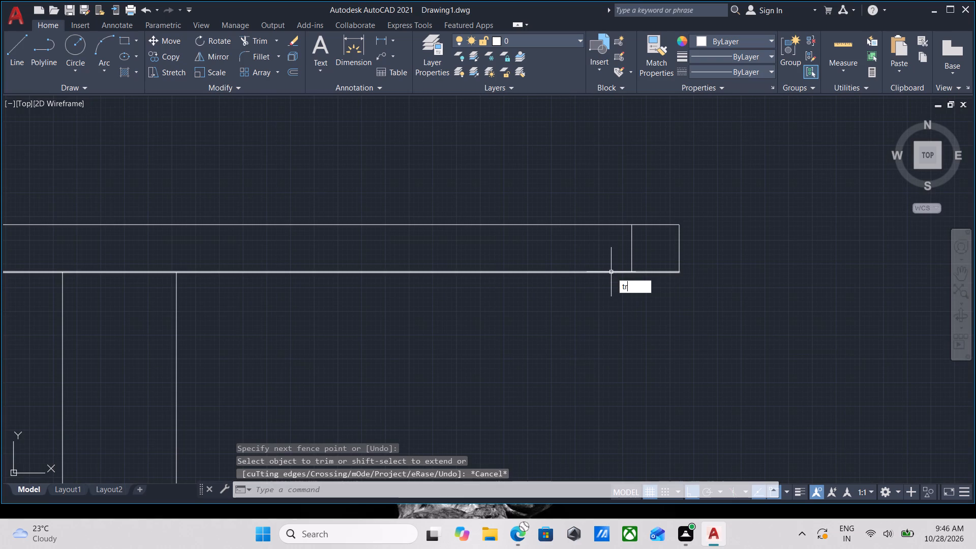
key("Return")
left_click(654, 250)
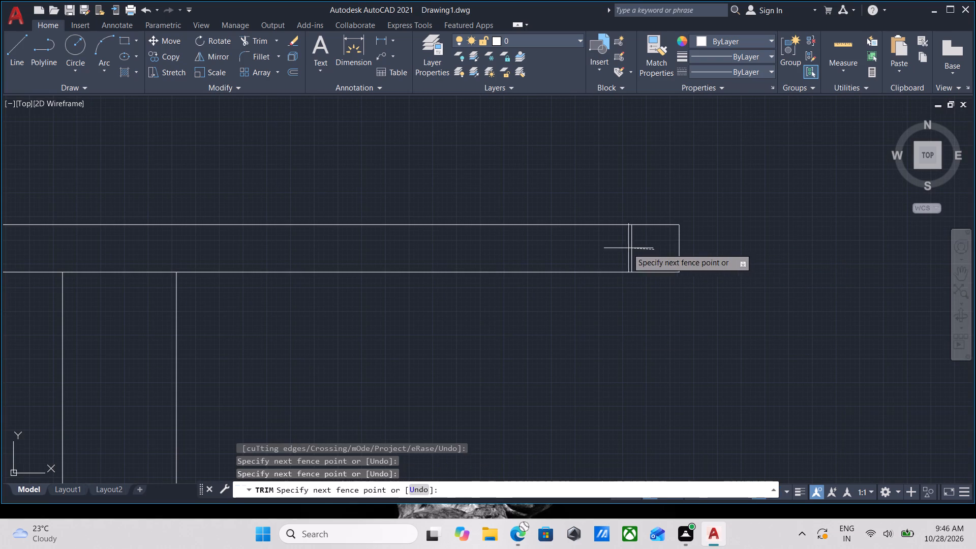
left_click(564, 250)
key("Escape")
Examine the whole plan, checking the stair, the right-hand rooms and the remaining wall junctions.
scroll(686, 317, "down", 4)
scroll(596, 361, "down", 1)
middle_click_drag(595, 358, 586, 309)
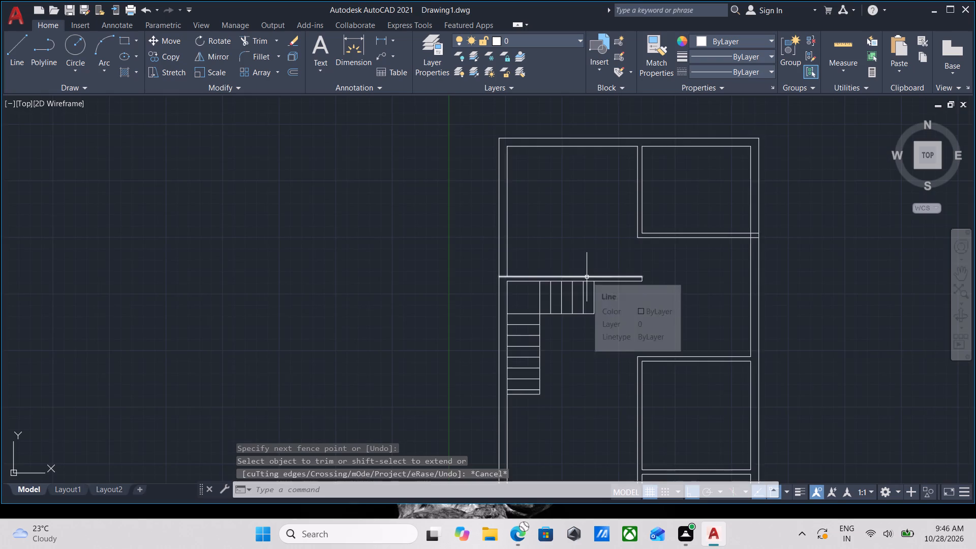
scroll(587, 277, "up", 1)
scroll(587, 277, "down", 3)
scroll(649, 270, "up", 2)
scroll(635, 267, "down", 1)
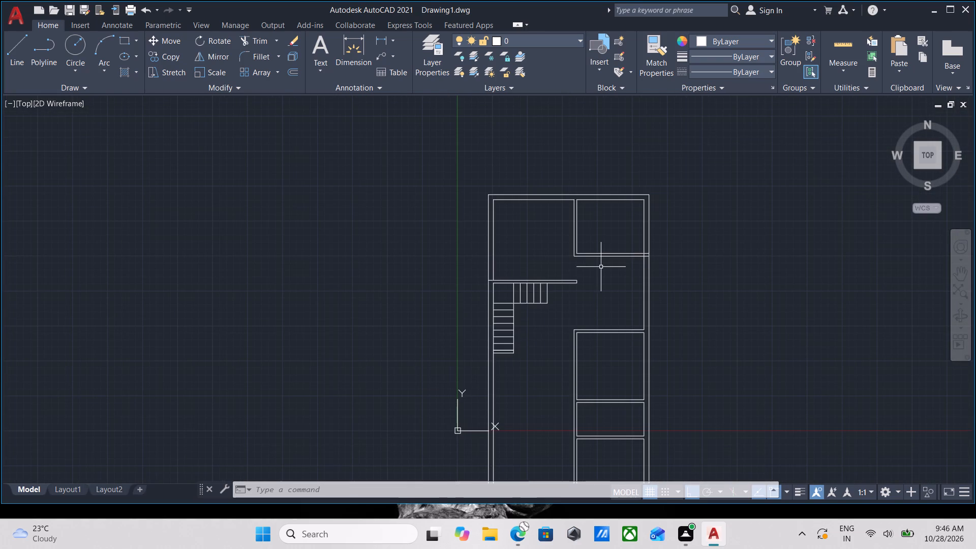
scroll(622, 286, "down", 1)
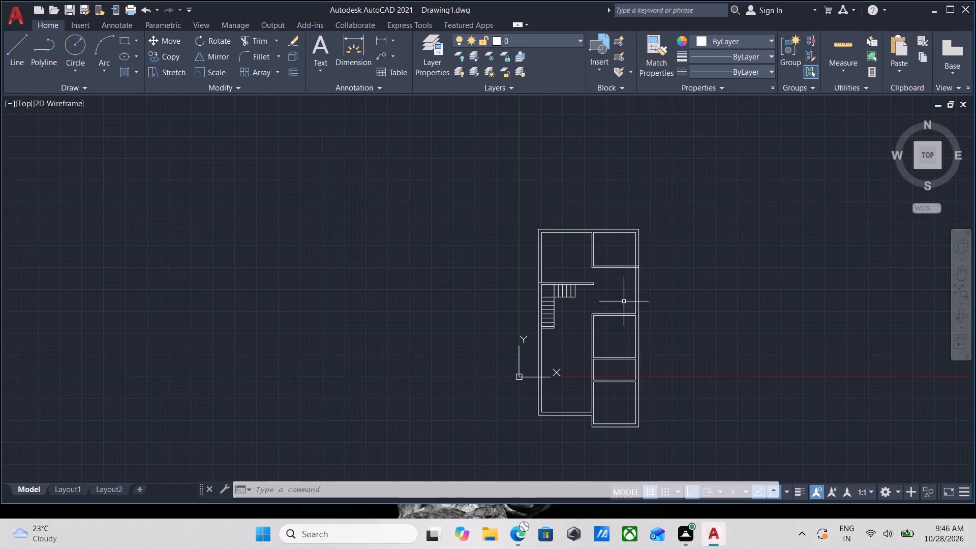
scroll(602, 287, "up", 2)
middle_click_drag(607, 285, 626, 298)
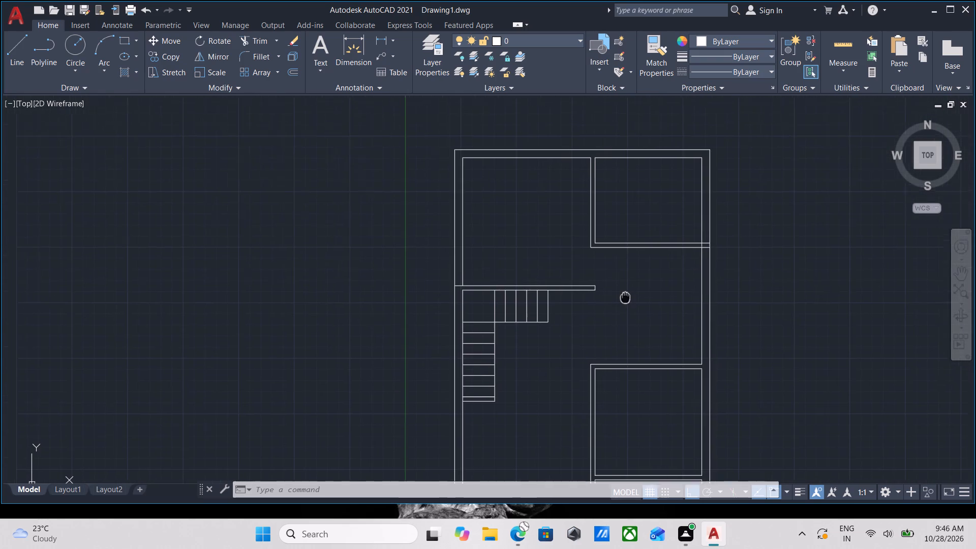
middle_click_drag(626, 298, 639, 378)
scroll(671, 337, "down", 1)
middle_click_drag(649, 384, 648, 383)
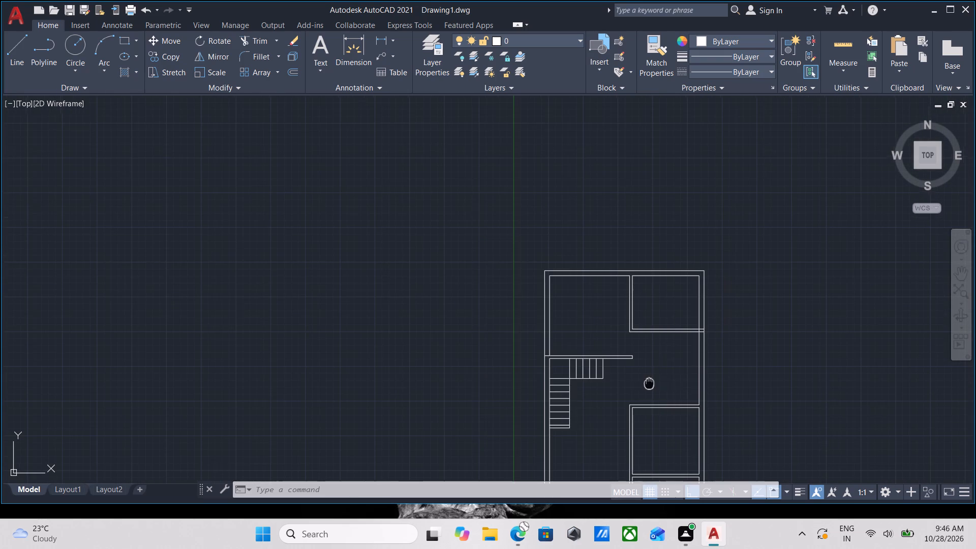
middle_click_drag(648, 383, 634, 309)
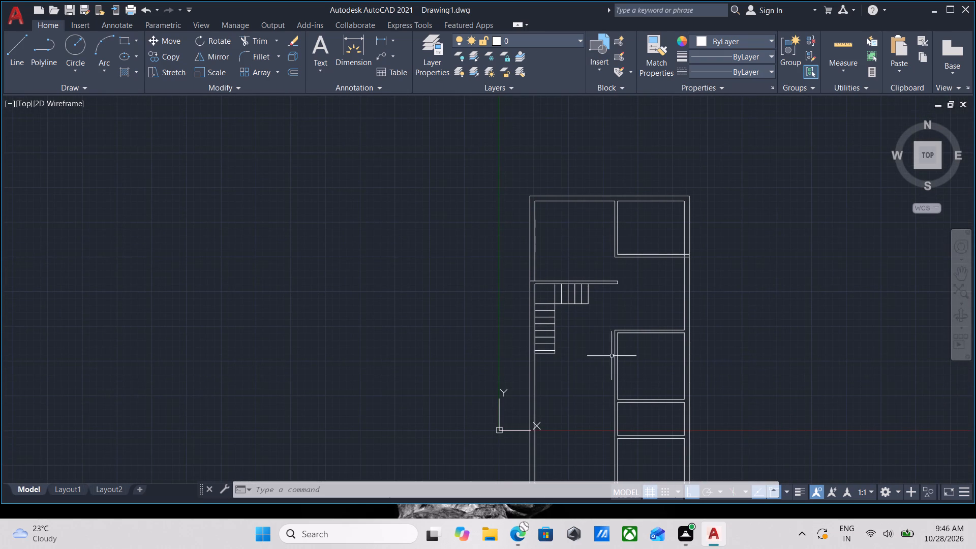
scroll(615, 375, "up", 2)
scroll(621, 368, "down", 3)
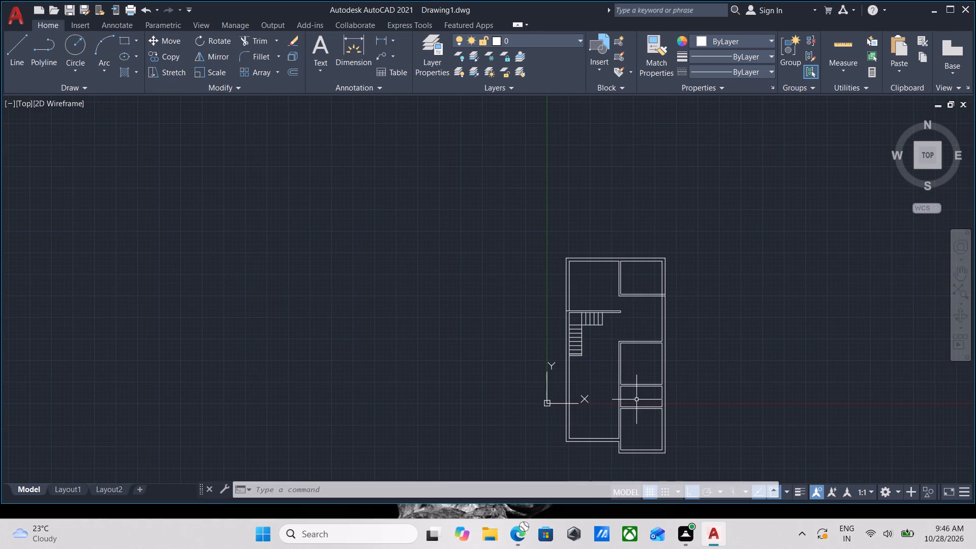
scroll(636, 400, "up", 1)
scroll(623, 353, "up", 2)
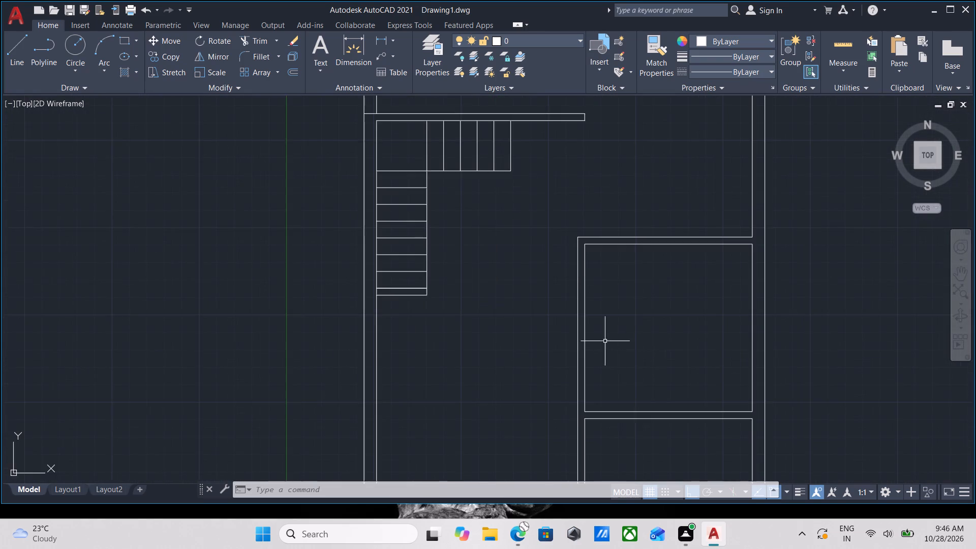
scroll(604, 341, "down", 2)
middle_click_drag(609, 345, 618, 391)
scroll(604, 383, "up", 2)
middle_click_drag(540, 320, 542, 321)
scroll(543, 322, "down", 1)
middle_click_drag(542, 321, 554, 403)
scroll(579, 312, "up", 2)
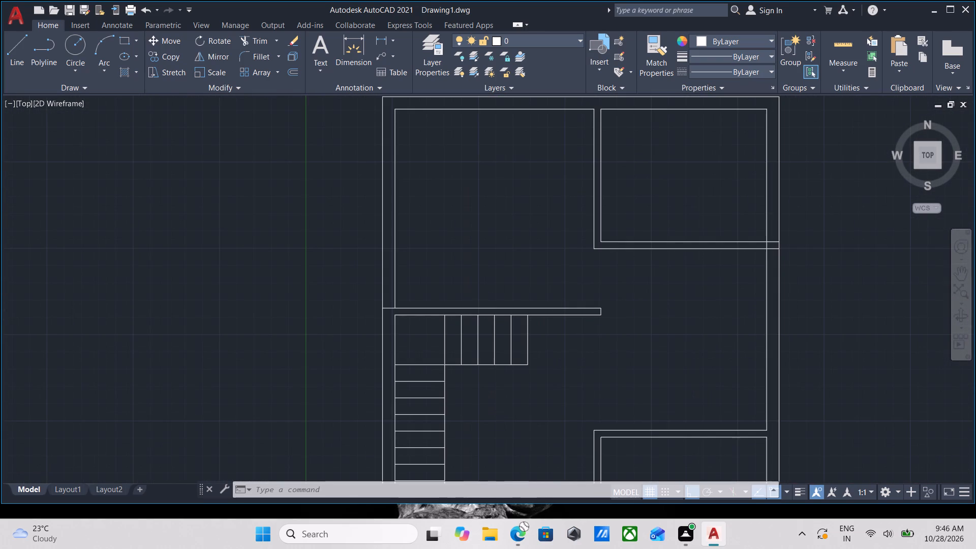
Trim the junction of the upper-right room's bottom wall with the right outer wall, removing the overlapping lines inside it.
scroll(579, 311, "down", 1)
middle_click_drag(585, 313, 592, 361)
scroll(611, 338, "down", 1)
middle_click_drag(606, 343, 484, 391)
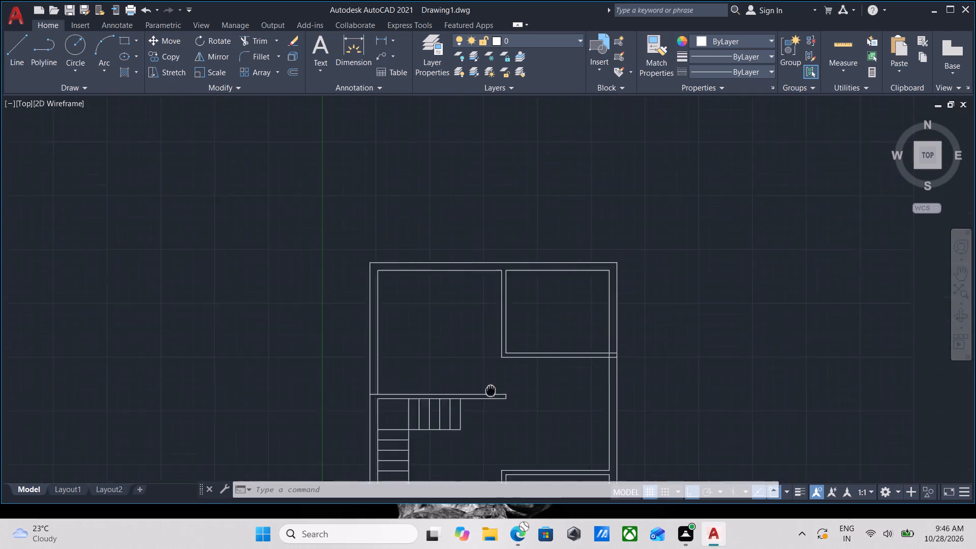
middle_click_drag(484, 391, 217, 401)
scroll(282, 381, "up", 2)
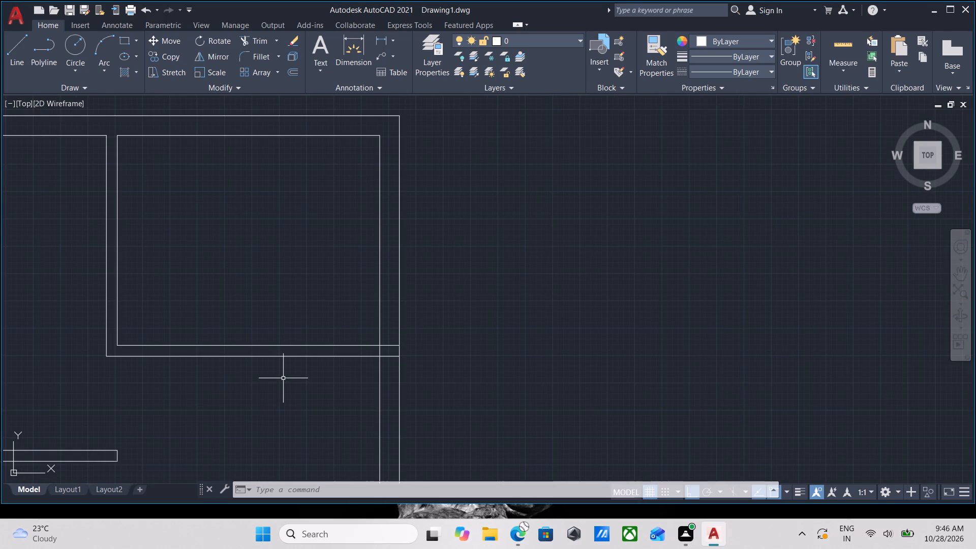
type("tr")
key("Return")
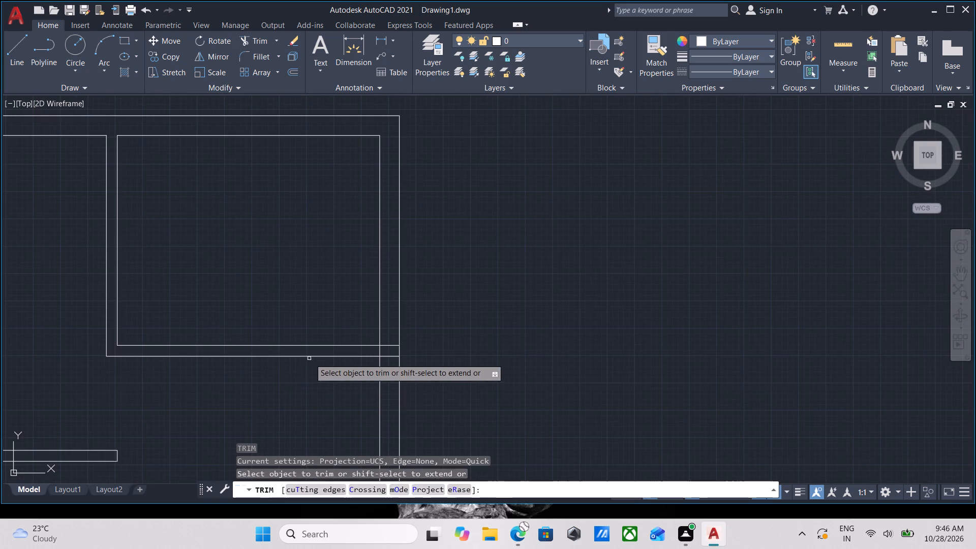
scroll(327, 358, "up", 3)
left_click(499, 345)
left_click(489, 278)
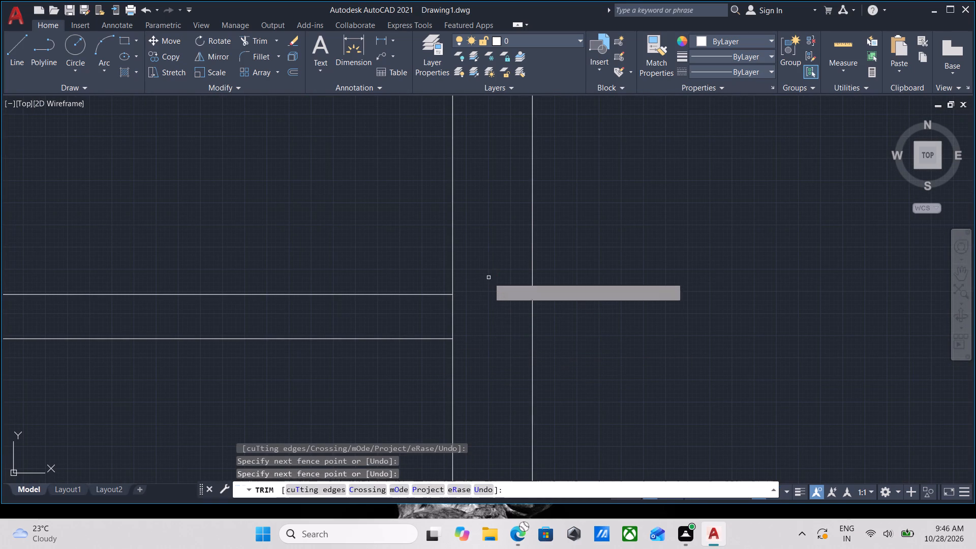
left_click(478, 306)
left_click(427, 313)
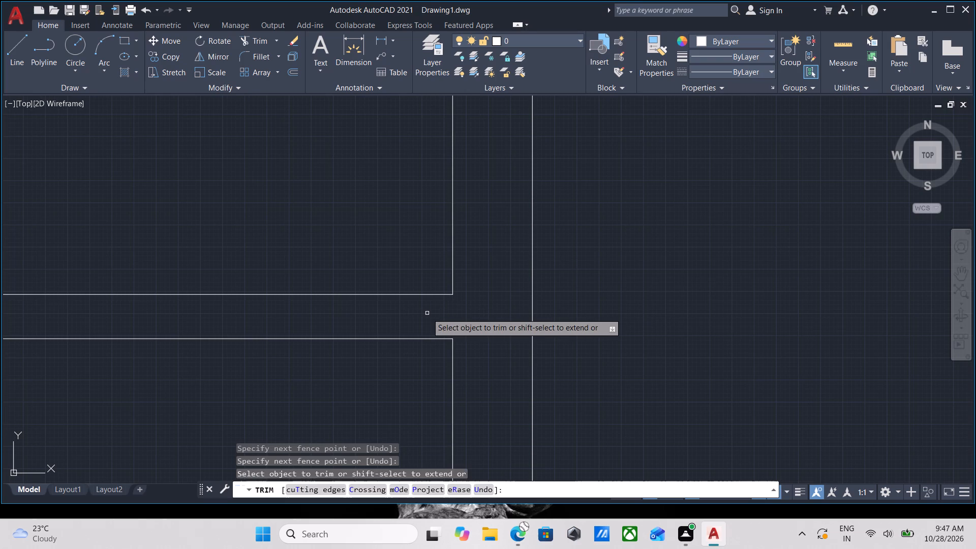
key("Escape")
Draw a 5" line across the upper-right room's bottom wall at the midpoint of its inner edge.
scroll(427, 313, "down", 4)
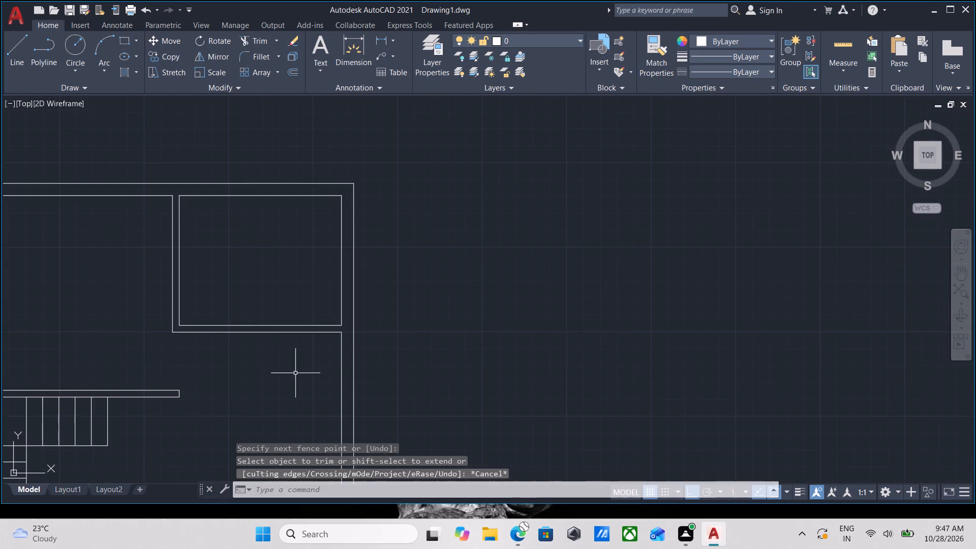
middle_click_drag(302, 377, 313, 384)
key("l")
key("Return")
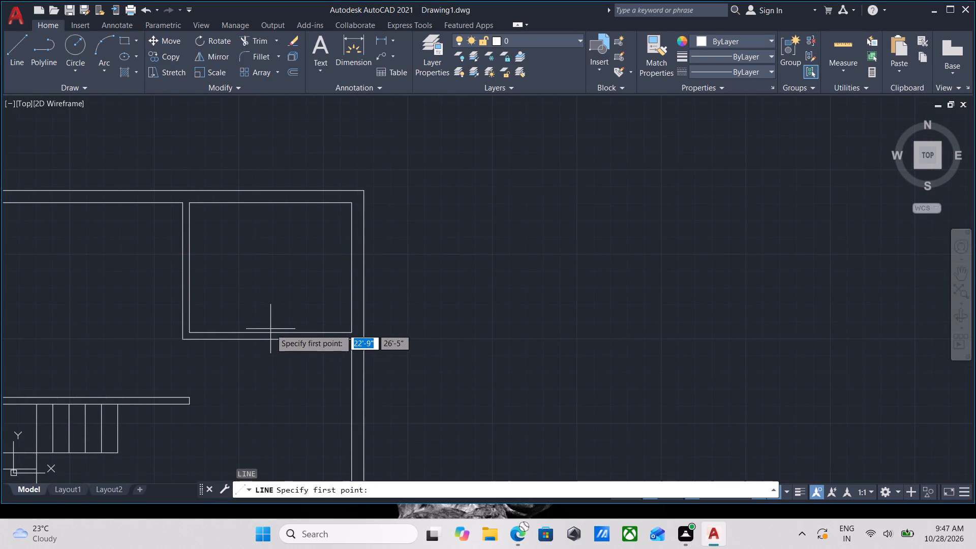
scroll(272, 328, "up", 2)
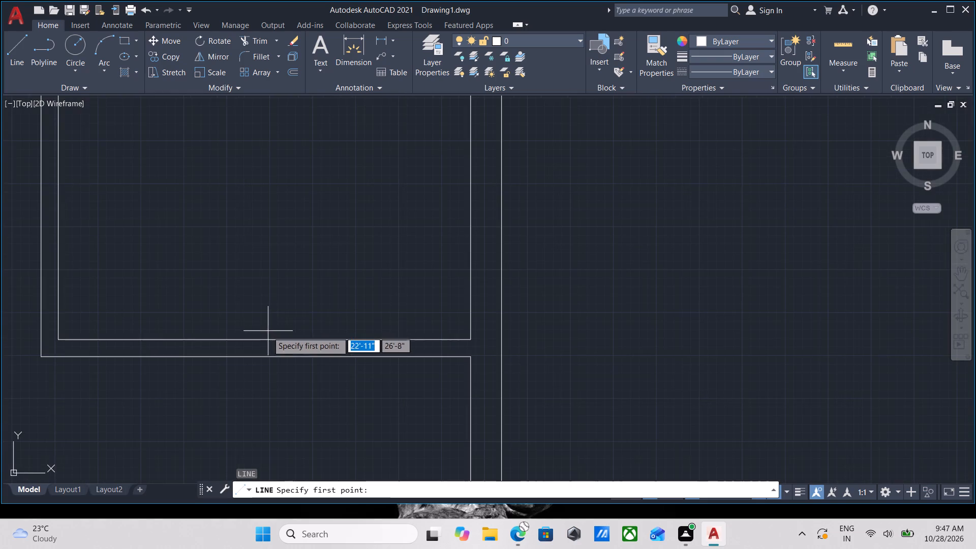
left_click(267, 338)
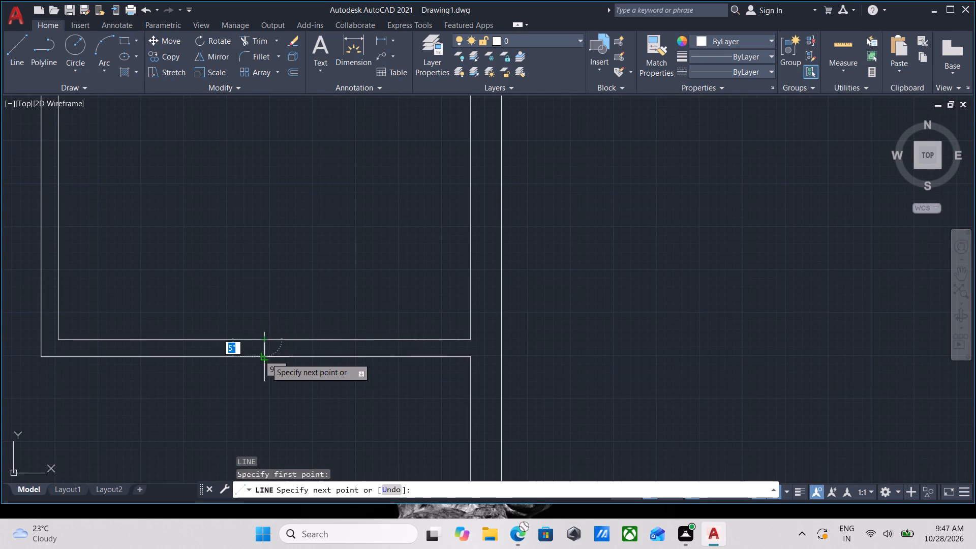
left_click(264, 358)
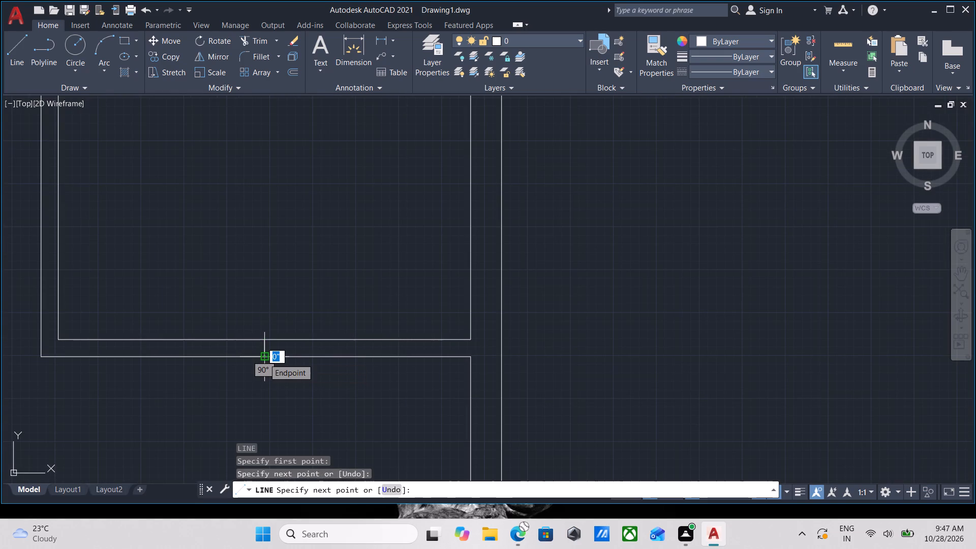
key("Escape")
Offset the short line across the upper-right room's bottom wall 2' to the right.
scroll(264, 358, "up", 3)
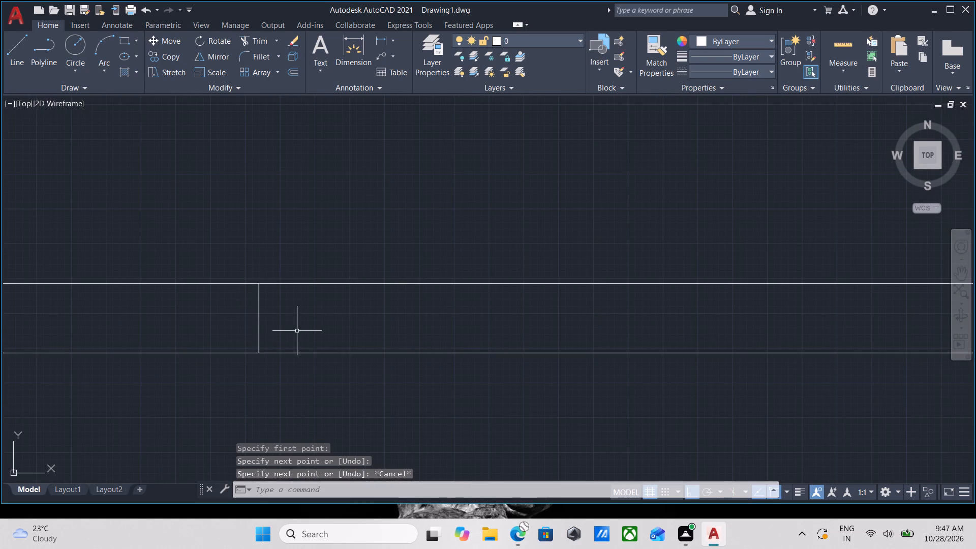
left_click(297, 331)
left_click(201, 278)
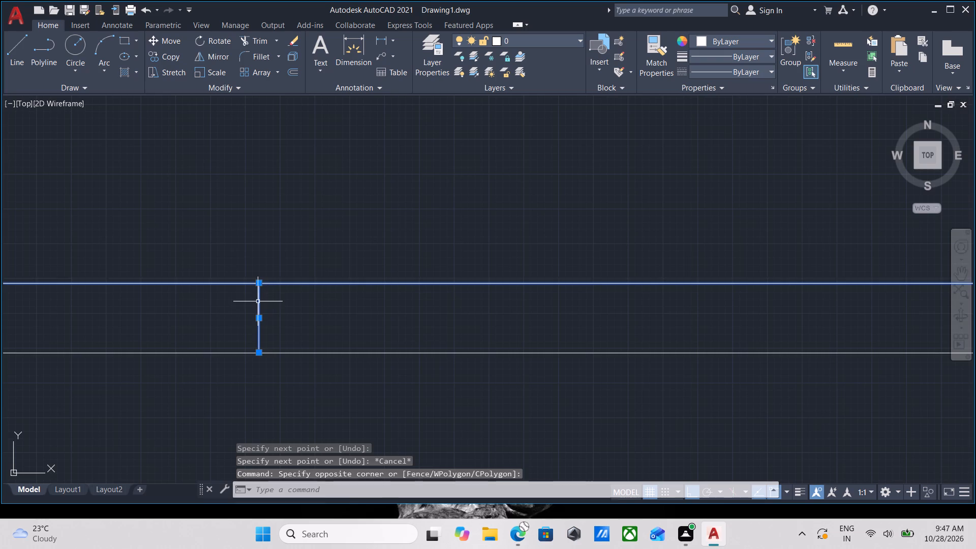
key("Escape")
left_click(274, 326)
left_click(212, 301)
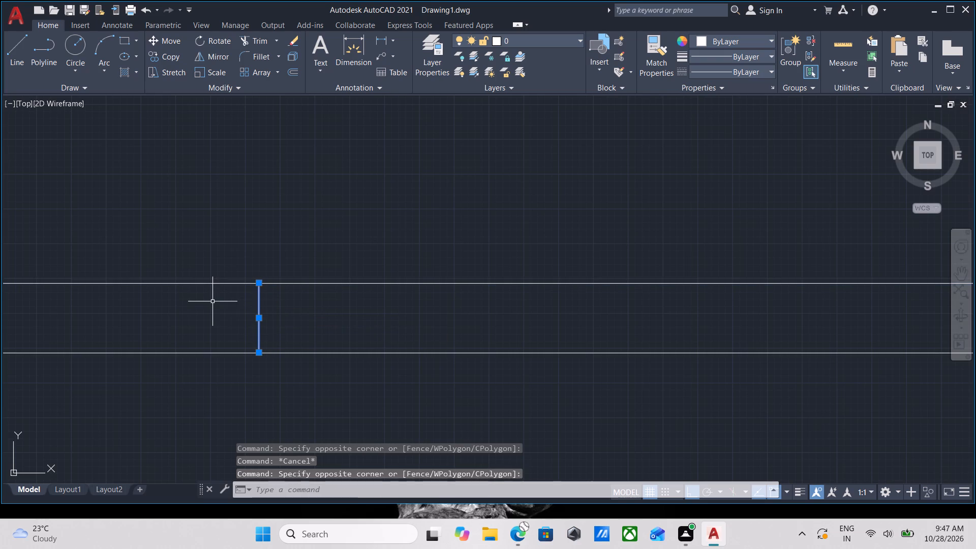
key("o")
key("Return")
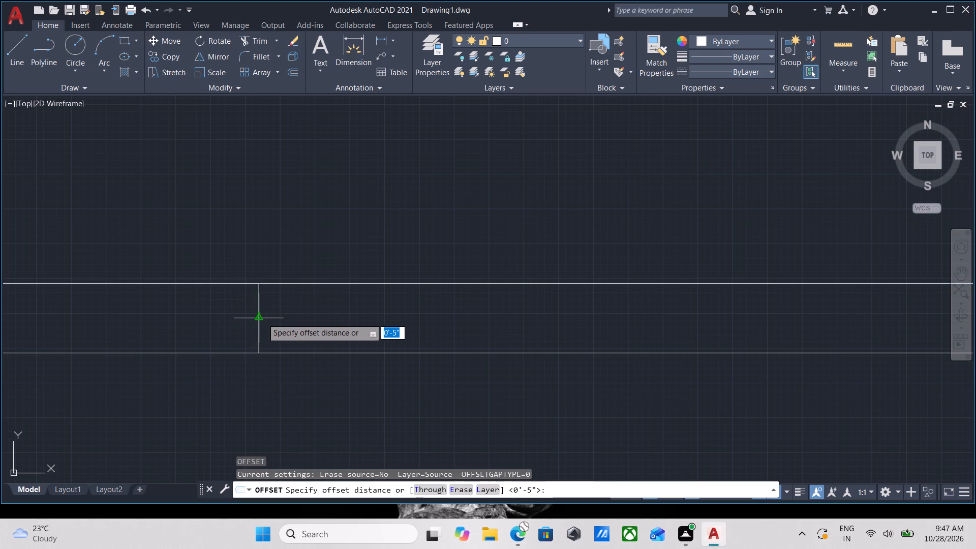
left_click(262, 318)
left_click(363, 319)
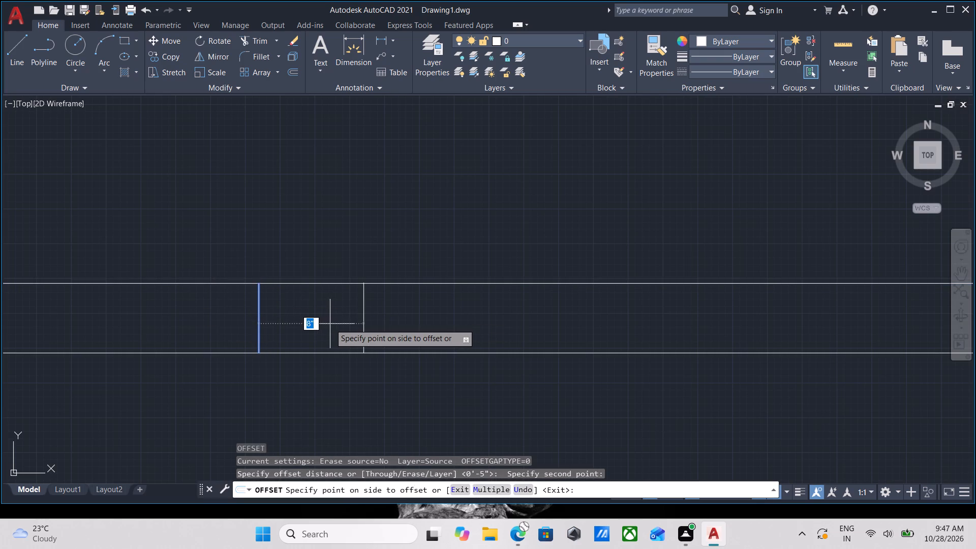
key("2")
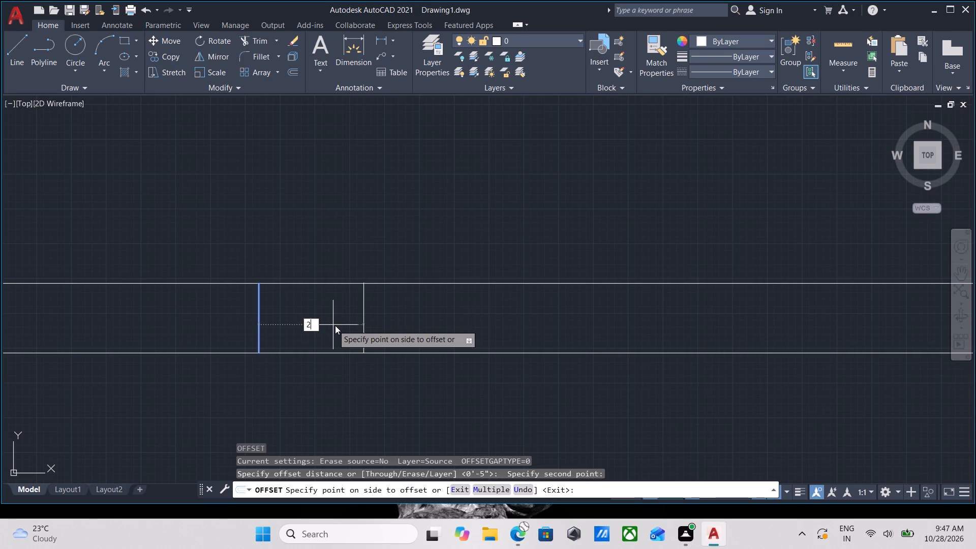
key("apostrophe")
key("Return")
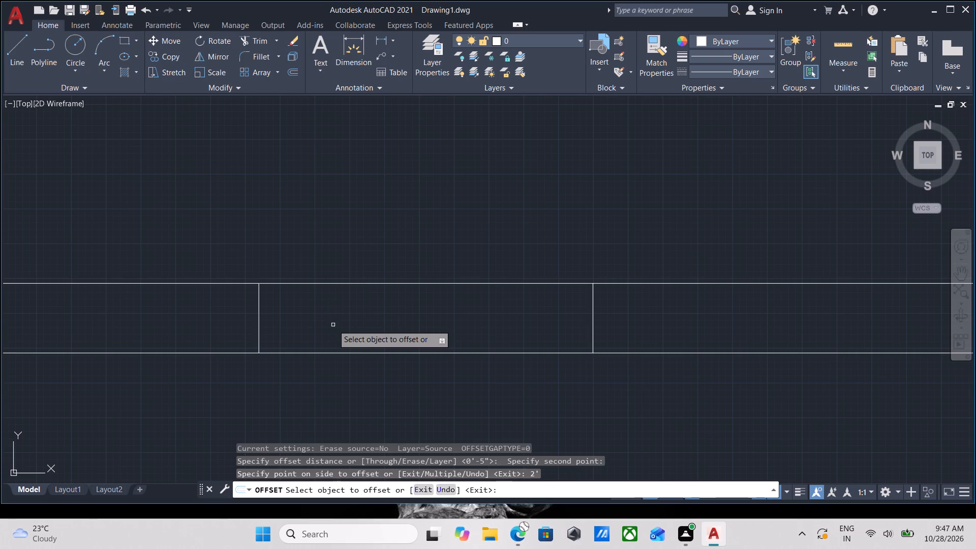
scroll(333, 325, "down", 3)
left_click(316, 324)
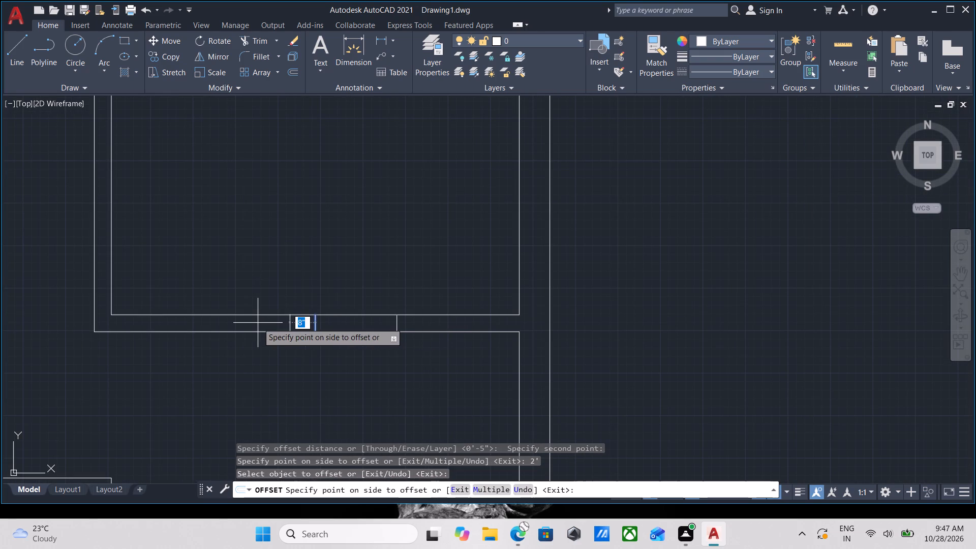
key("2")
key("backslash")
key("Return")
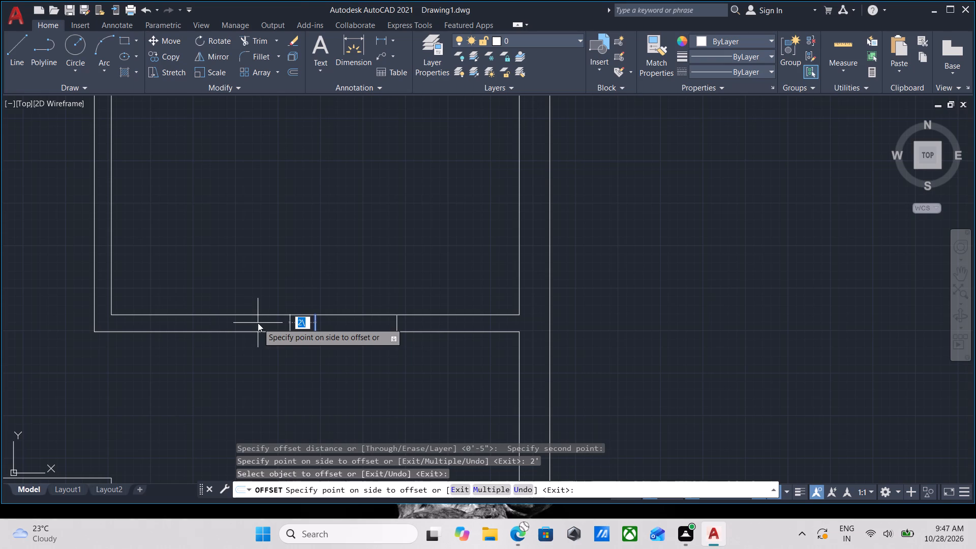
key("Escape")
Offset the middle cross line in the upper-right room's bottom wall 2' to the left.
scroll(322, 321, "up", 2)
left_click_drag(321, 331, 316, 331)
left_click(243, 322)
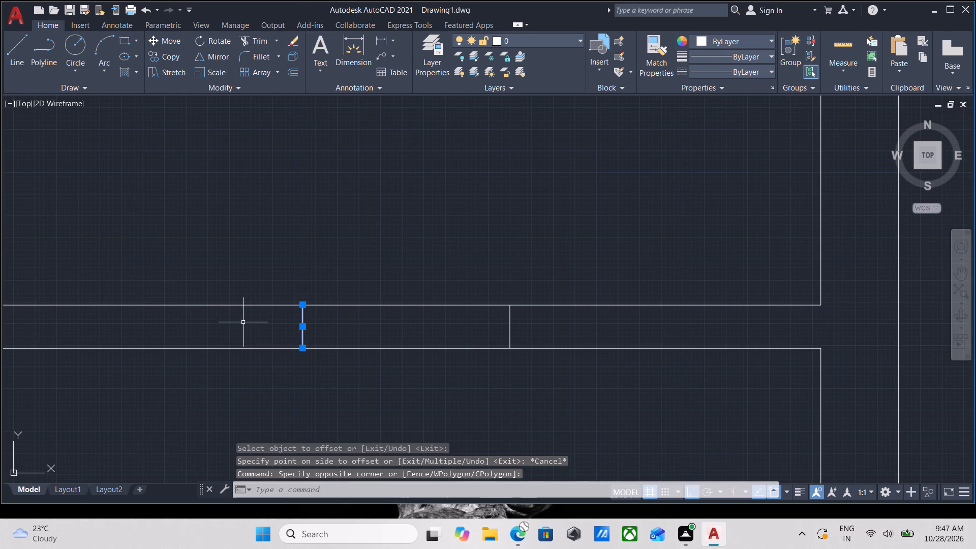
key("o")
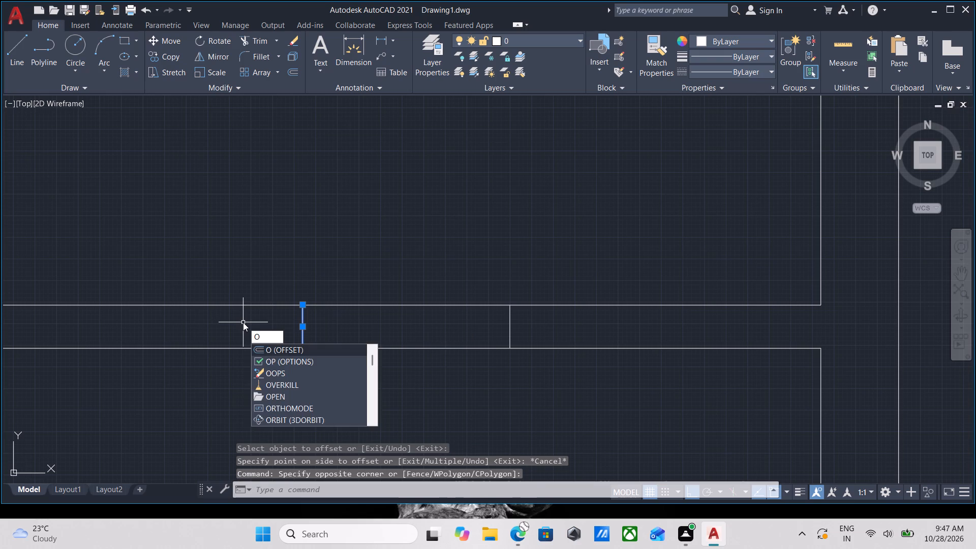
key("Return")
left_click(301, 328)
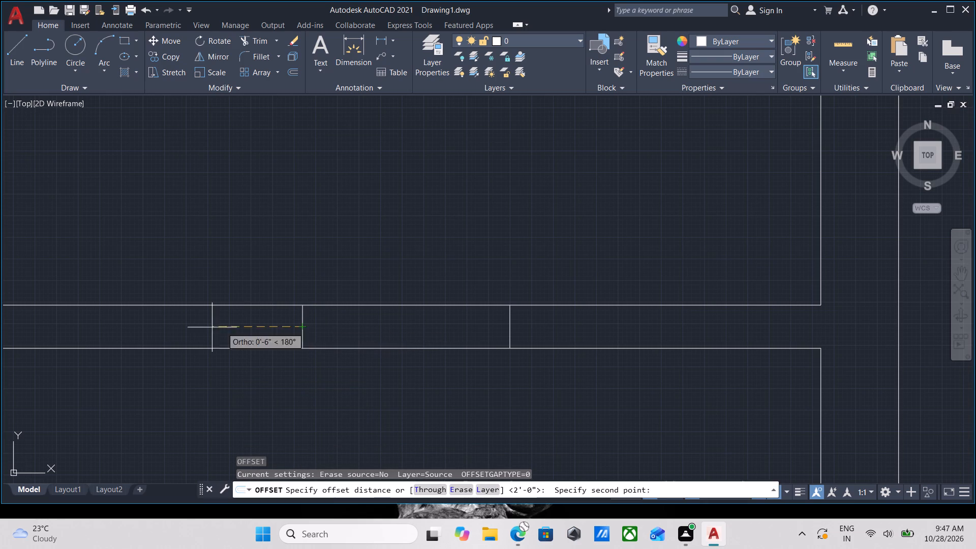
left_click(190, 326)
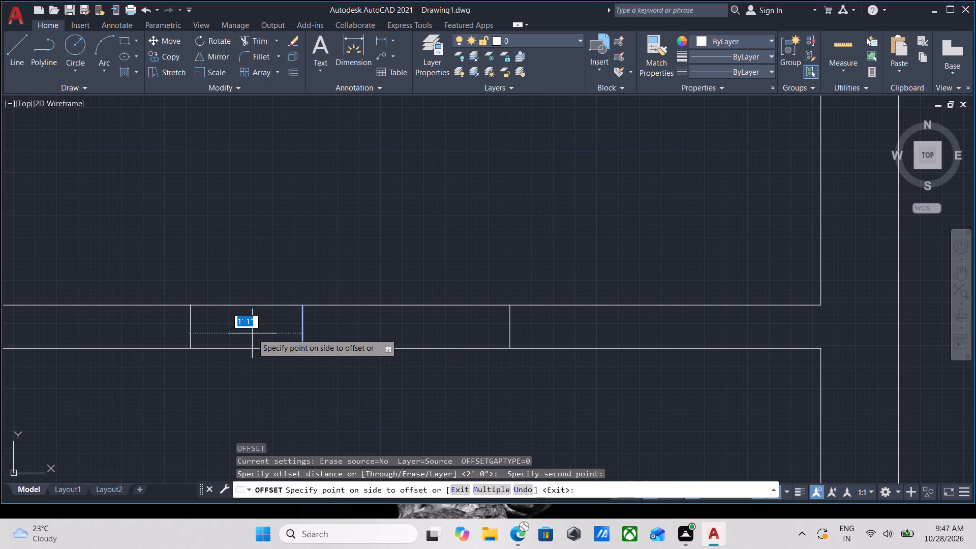
key("2")
key("apostrophe")
key("Return")
key("Escape")
scroll(258, 336, "down", 2)
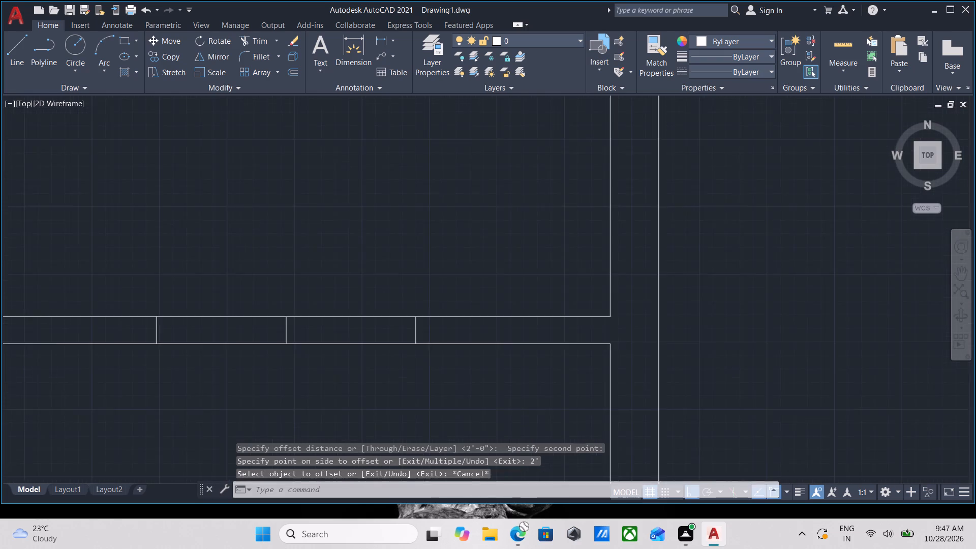
Trim the wall lines between the two outer cross lines and remove the middle one, leaving a 4' opening in the upper-right room's bottom wall.
middle_click_drag(259, 374, 241, 520)
key("t")
key("r")
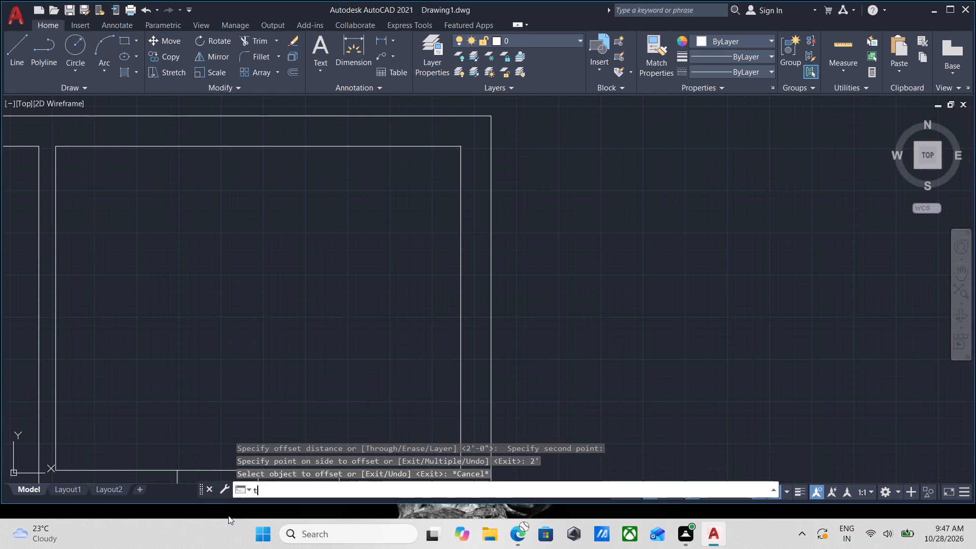
key("Return")
scroll(228, 497, "down", 3)
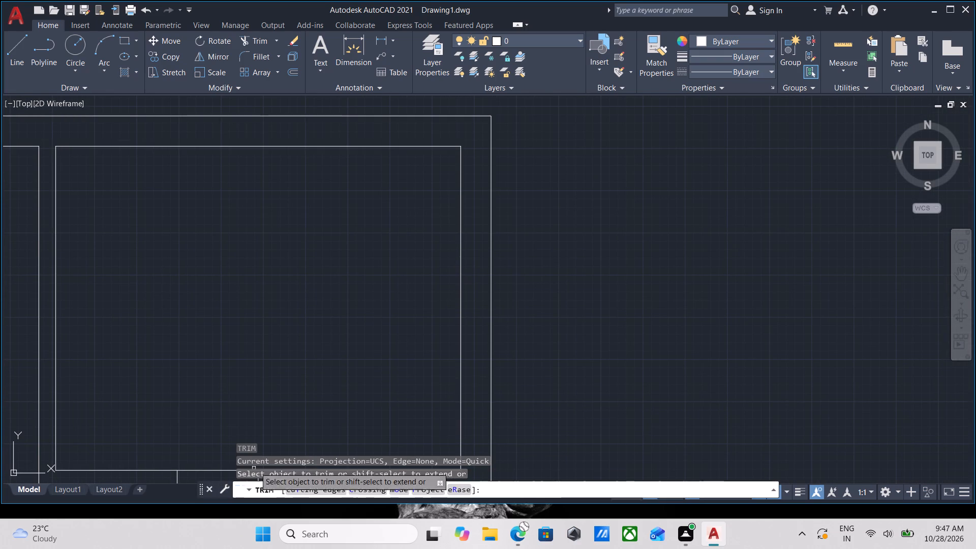
scroll(283, 355, "down", 2)
scroll(277, 405, "up", 2)
left_click(294, 418)
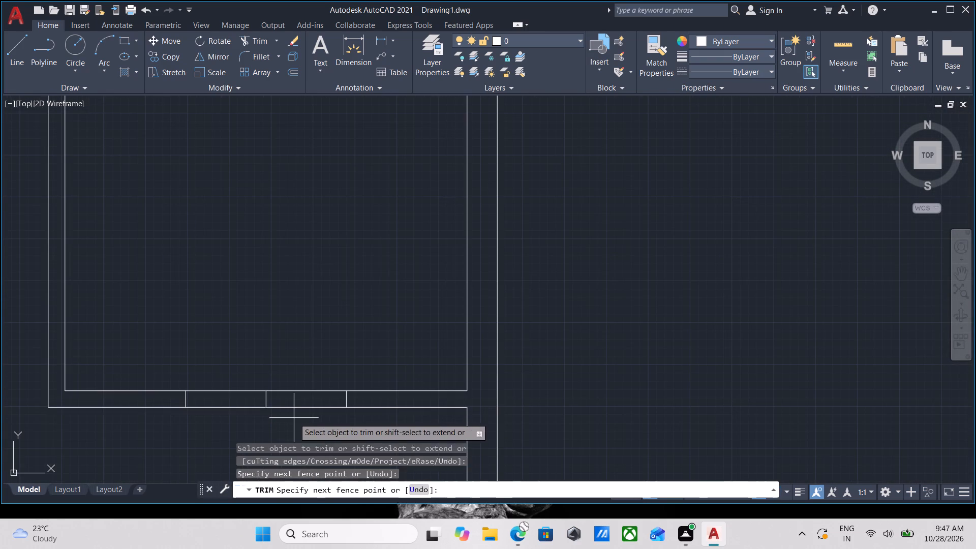
left_click(308, 321)
left_click(260, 424)
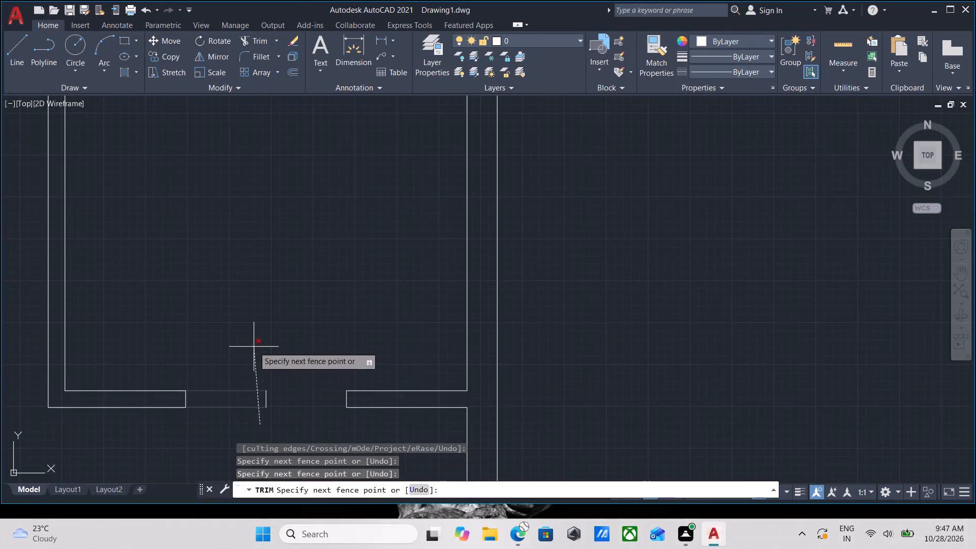
left_click(254, 346)
left_click(273, 400)
left_click(236, 392)
scroll(270, 359, "down", 2)
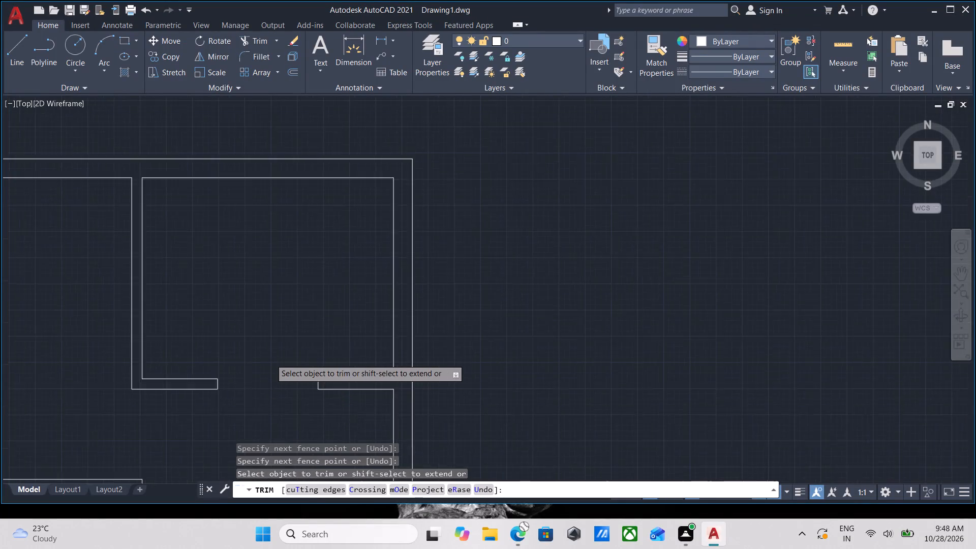
key("Escape")
Examine the plan around the upper-right room's opening, the stair and the lower-right room's walls.
scroll(270, 358, "down", 2)
scroll(224, 376, "up", 2)
scroll(224, 376, "down", 1)
middle_click_drag(224, 376, 267, 363)
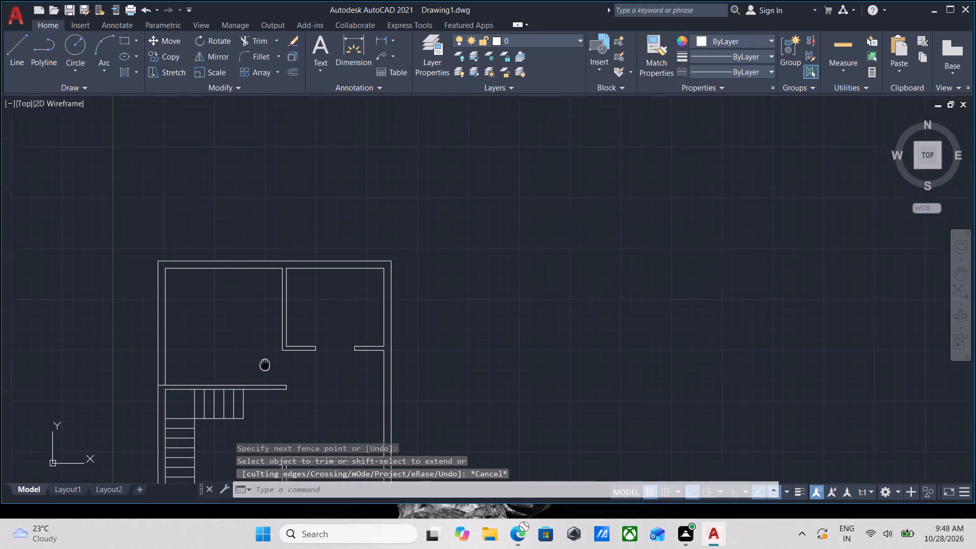
middle_click_drag(267, 363, 282, 357)
scroll(310, 376, "down", 1)
middle_click_drag(311, 376, 309, 376)
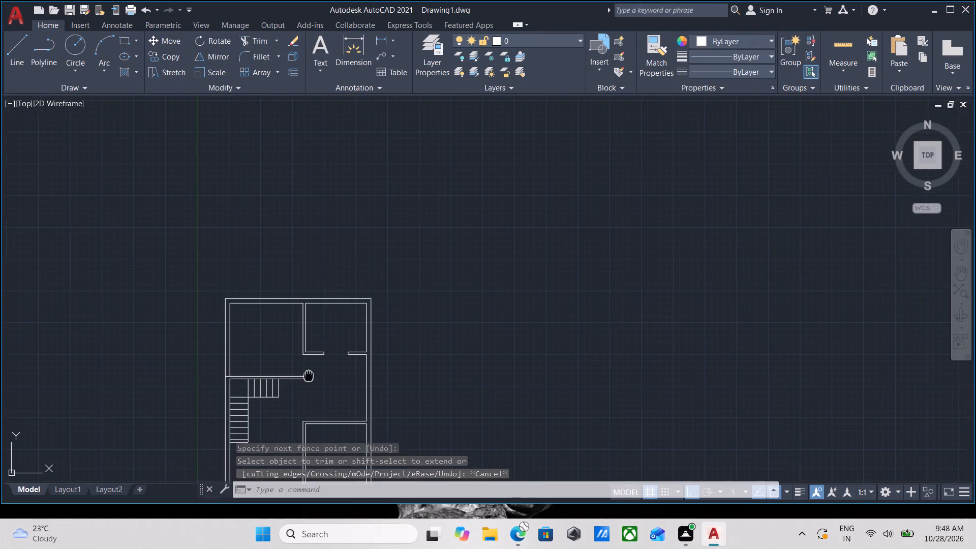
middle_click_drag(309, 376, 308, 372)
middle_click_drag(310, 365, 313, 360)
middle_click(315, 359)
middle_click_drag(324, 406, 319, 386)
scroll(319, 386, "up", 1)
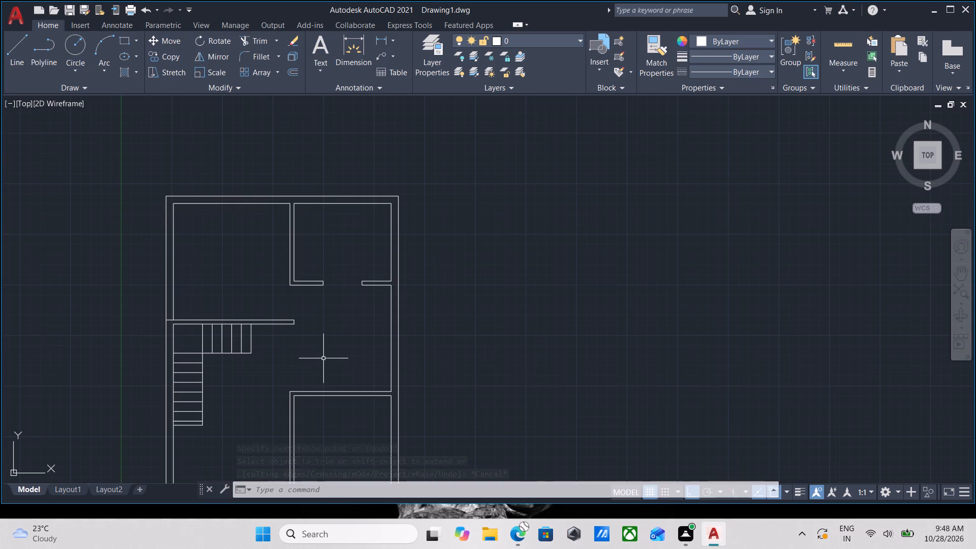
scroll(323, 358, "up", 1)
middle_click_drag(323, 358, 317, 396)
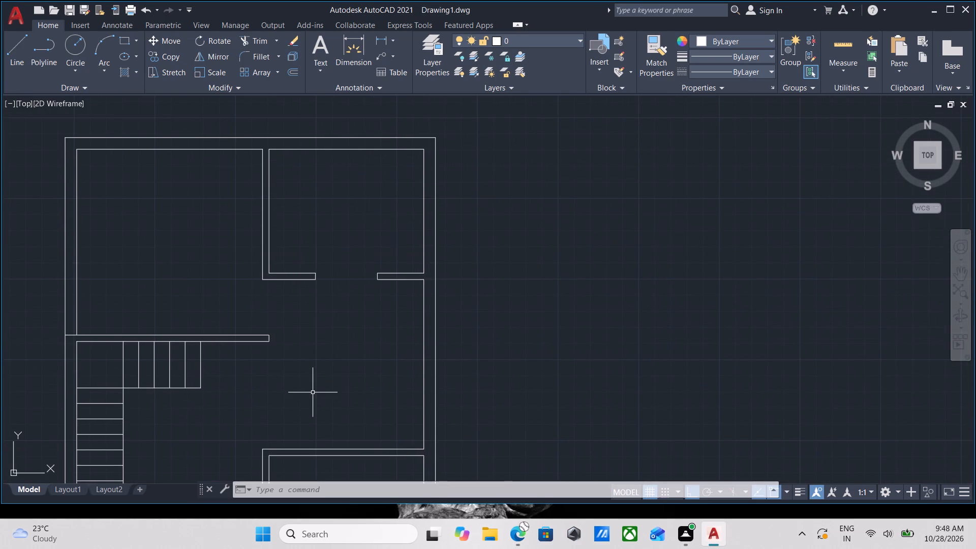
Examine the whole plan, including the upper-right room's opening, the stair and the rooms along the right side.
scroll(313, 392, "down", 2)
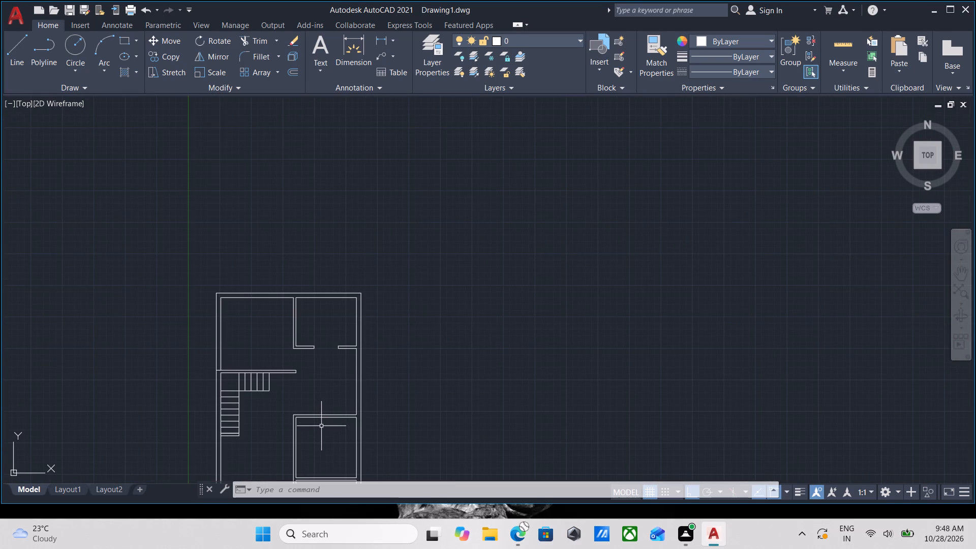
middle_click_drag(320, 425, 312, 381)
scroll(315, 376, "down", 1)
scroll(284, 442, "up", 2)
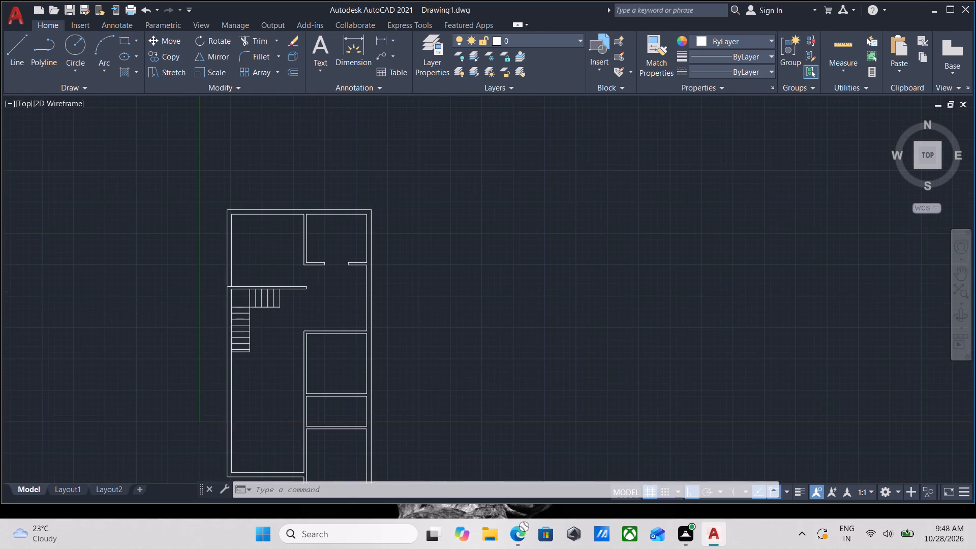
scroll(282, 428, "down", 1)
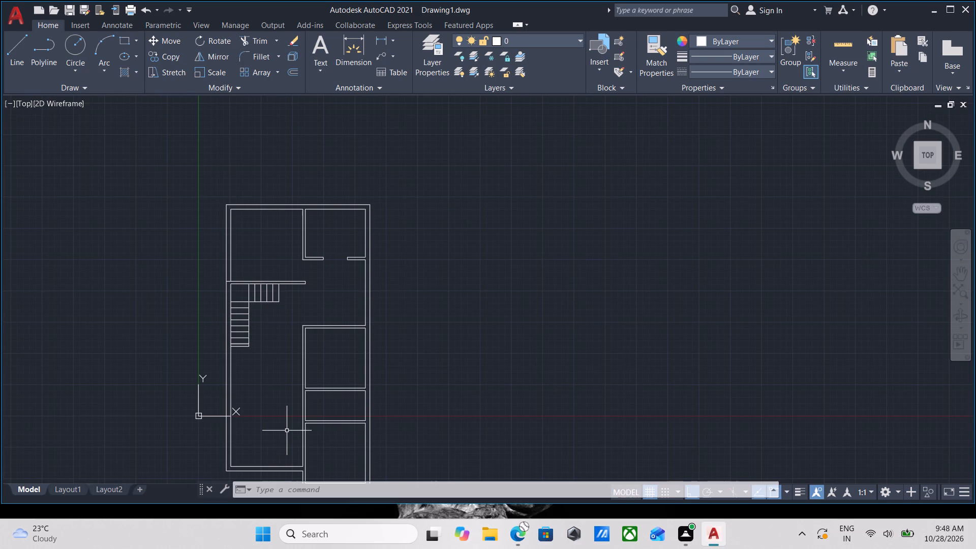
middle_click_drag(265, 369, 265, 370)
middle_click_drag(265, 370, 266, 405)
scroll(310, 354, "up", 2)
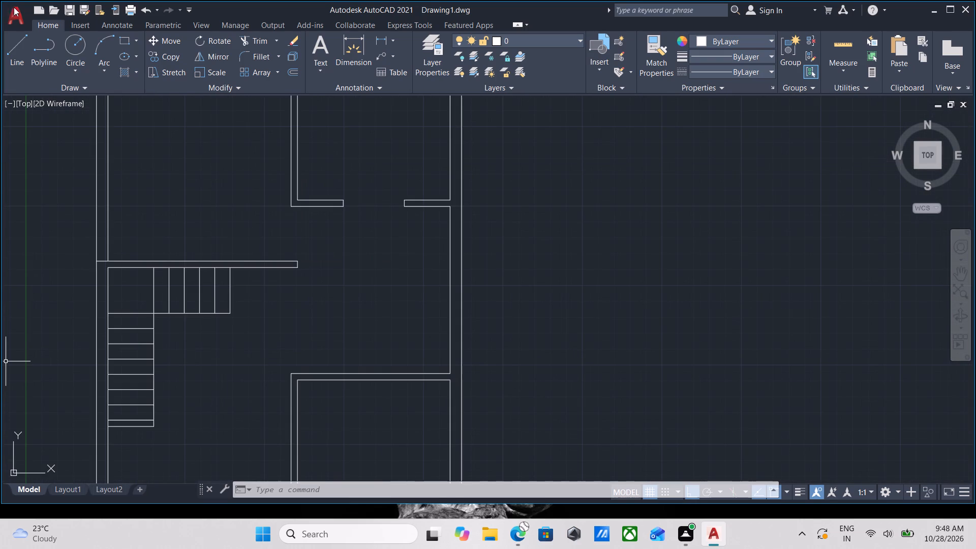
scroll(166, 112, "down", 1)
scroll(309, 212, "down", 1)
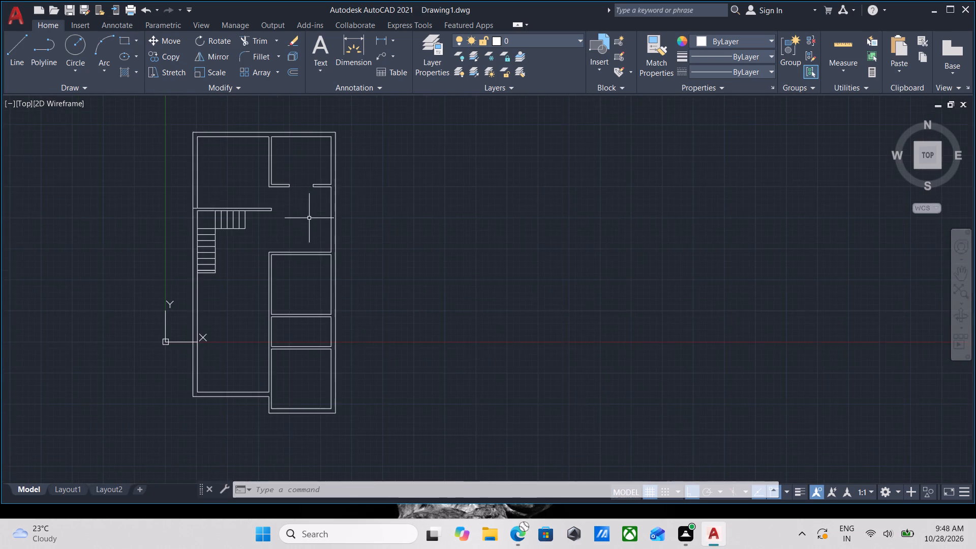
scroll(294, 225, "up", 2)
middle_click_drag(256, 231, 294, 295)
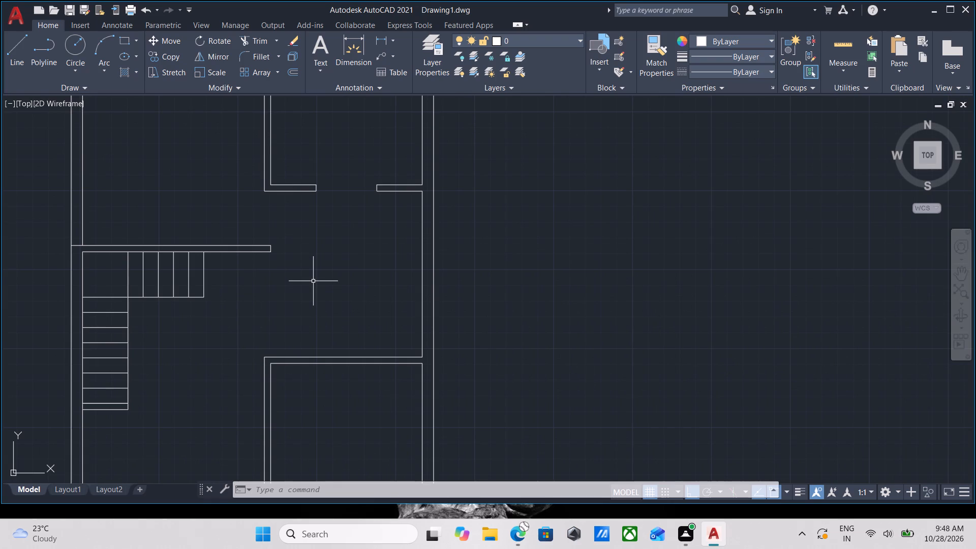
scroll(313, 281, "down", 1)
scroll(329, 272, "up", 3)
scroll(347, 262, "down", 4)
middle_click_drag(349, 263, 356, 267)
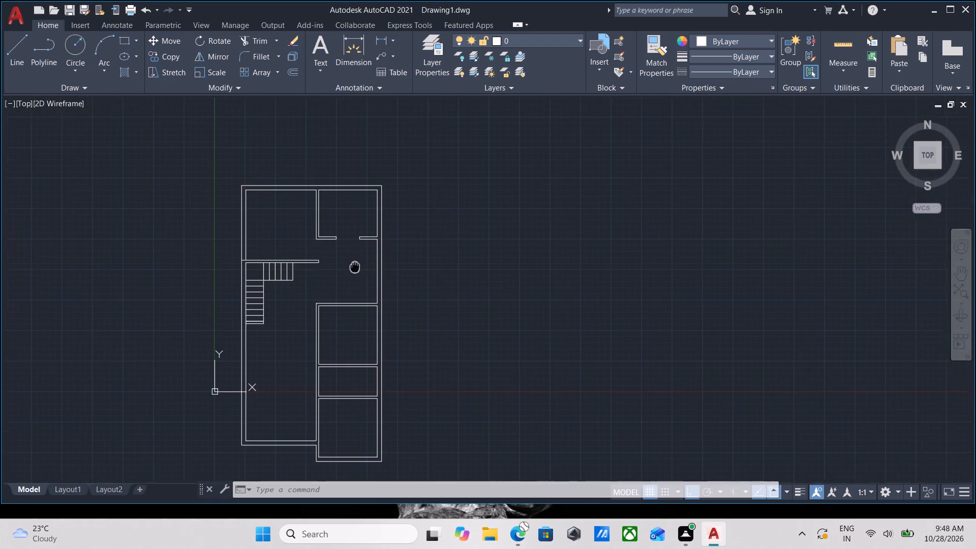
middle_click_drag(356, 267, 375, 343)
scroll(375, 343, "up", 1)
scroll(375, 290, "up", 2)
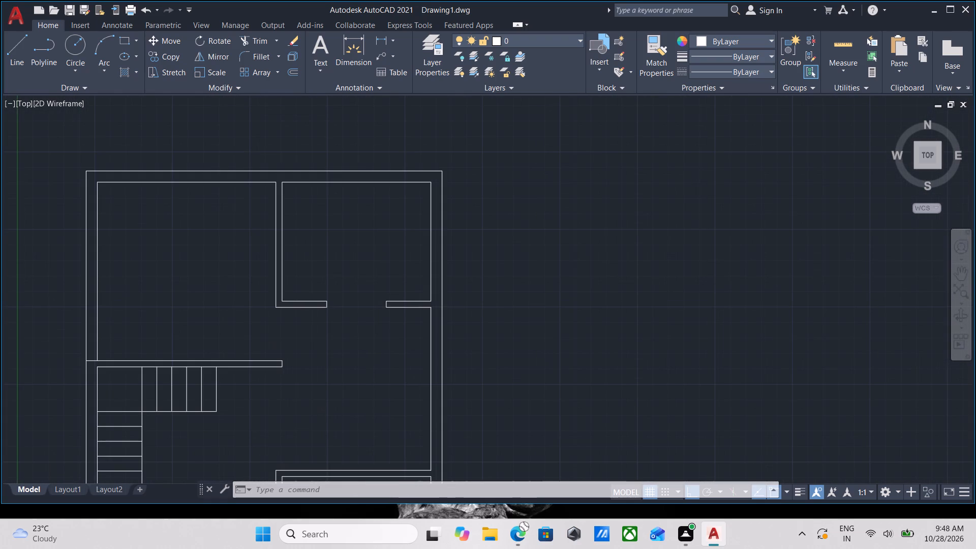
scroll(375, 290, "up", 1)
scroll(375, 290, "down", 2)
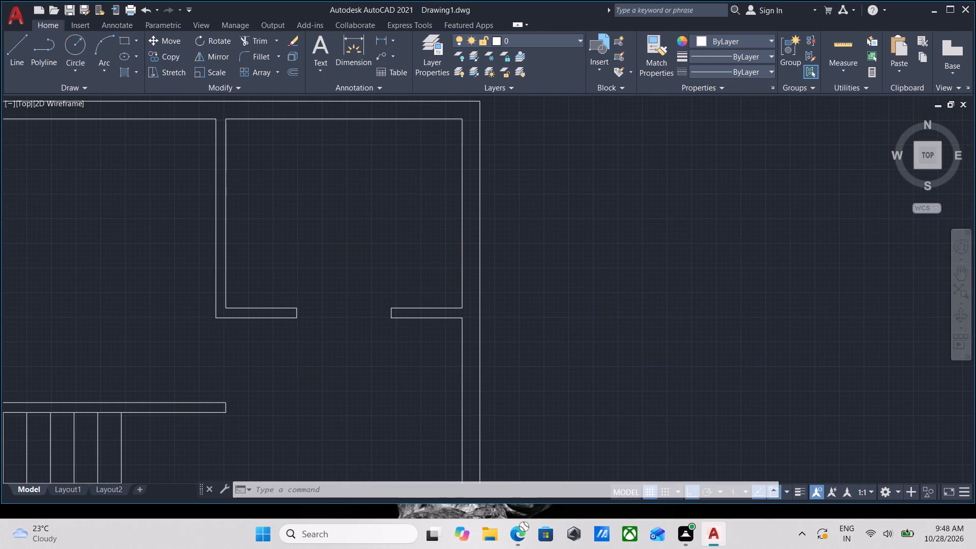
scroll(383, 283, "down", 3)
scroll(365, 357, "up", 2)
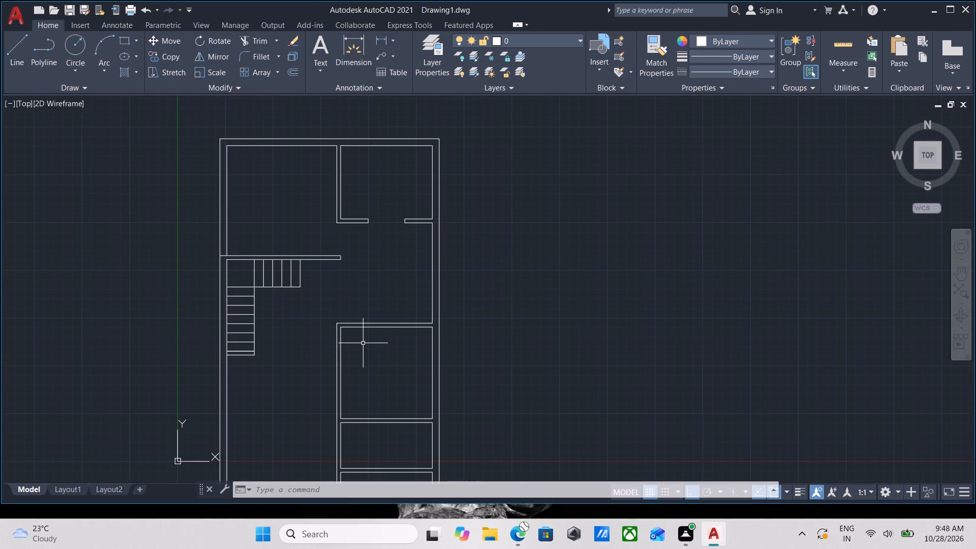
scroll(344, 365, "up", 1)
Draw a 5" line across the left wall of the right-hand room below the passage, at the wall's midpoint.
key("l")
key("Return")
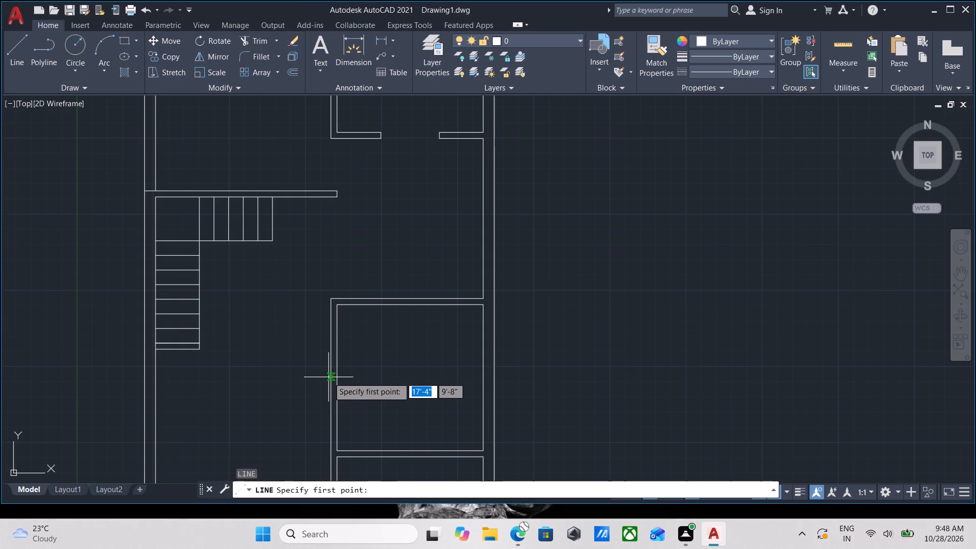
scroll(328, 377, "up", 2)
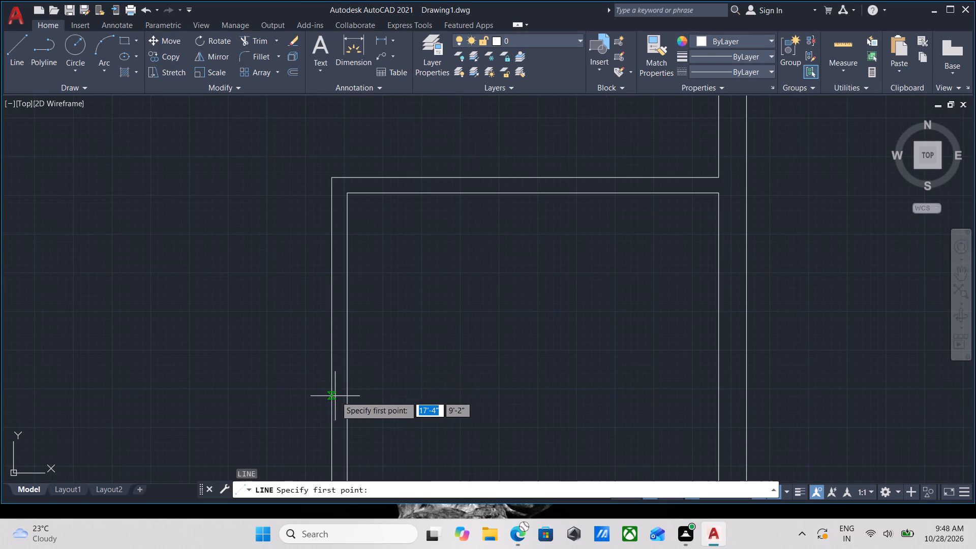
scroll(353, 384, "down", 2)
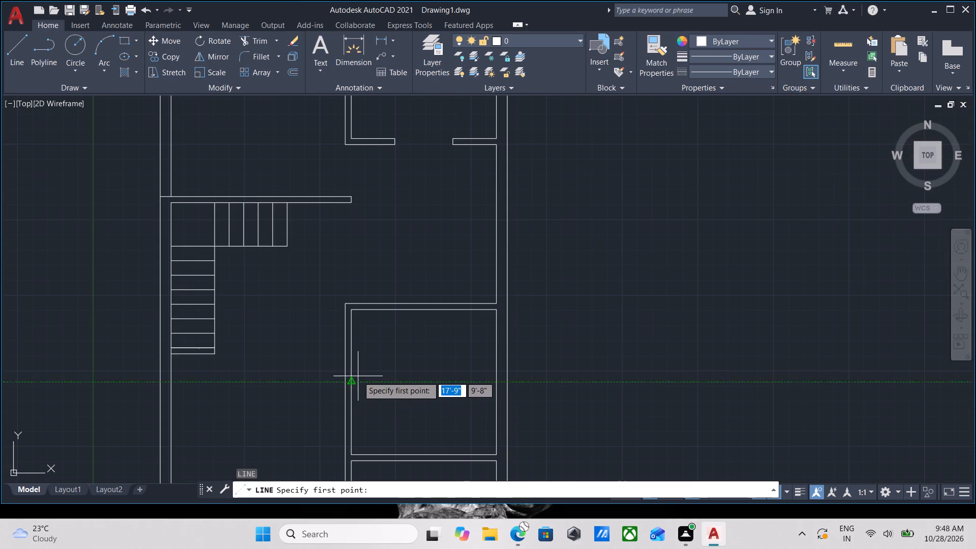
scroll(348, 370, "down", 2)
scroll(348, 378, "up", 2)
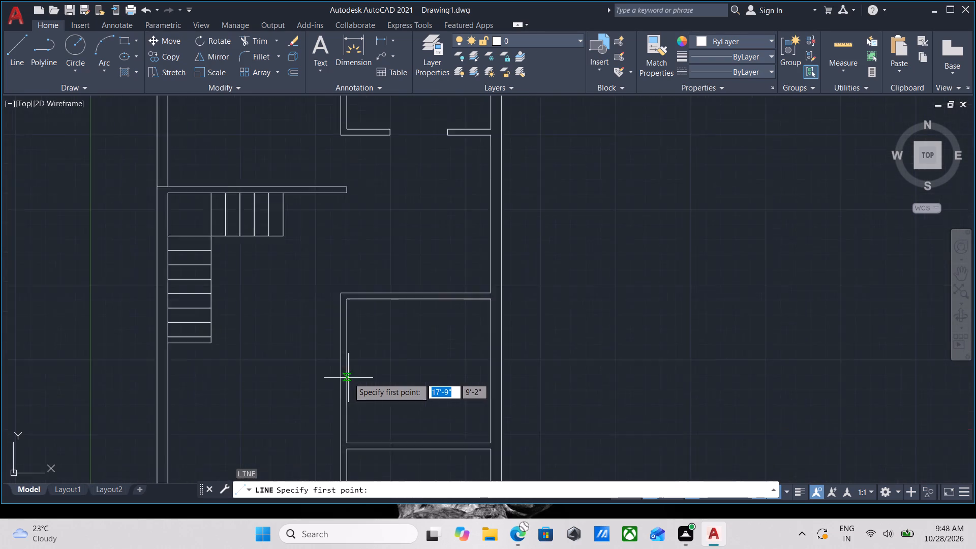
scroll(348, 378, "up", 3)
scroll(348, 368, "down", 5)
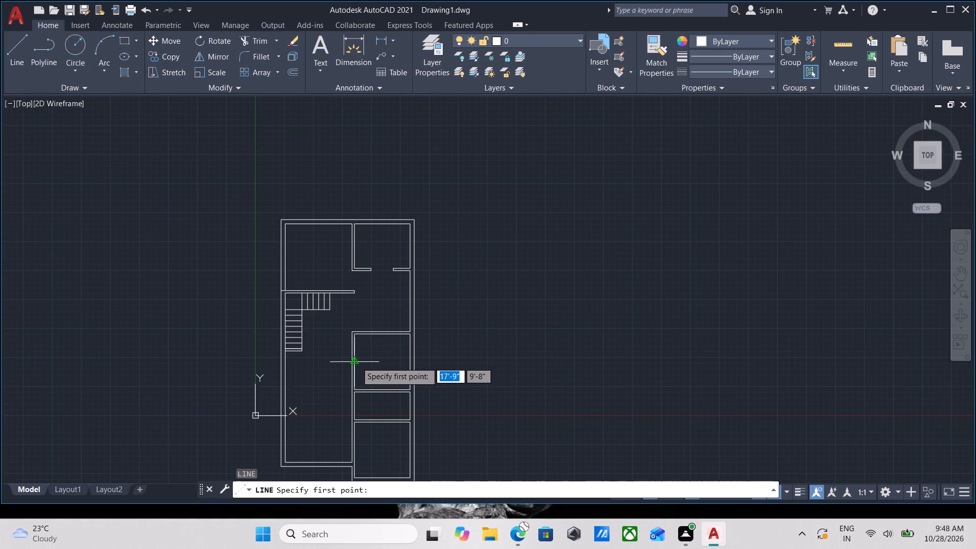
scroll(356, 362, "up", 2)
left_click(344, 364)
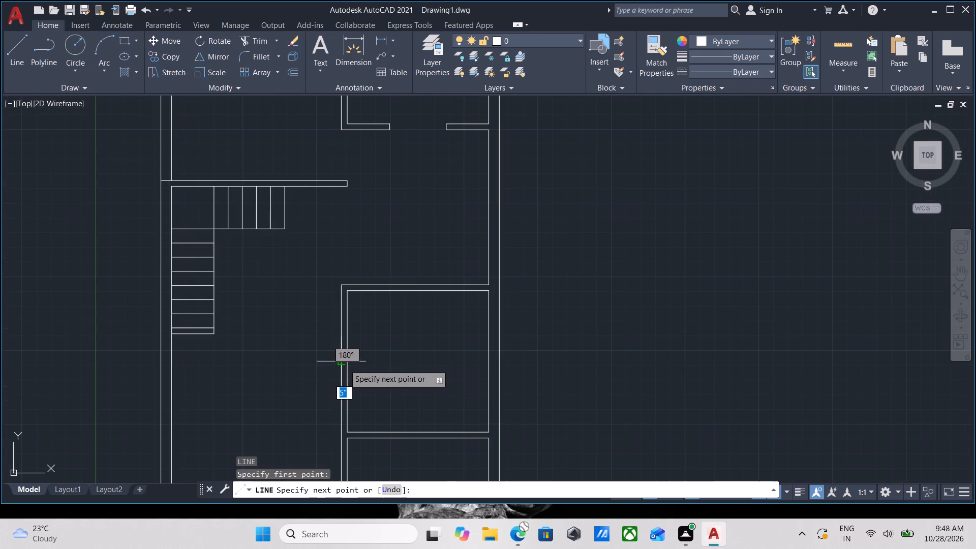
scroll(330, 364, "up", 3)
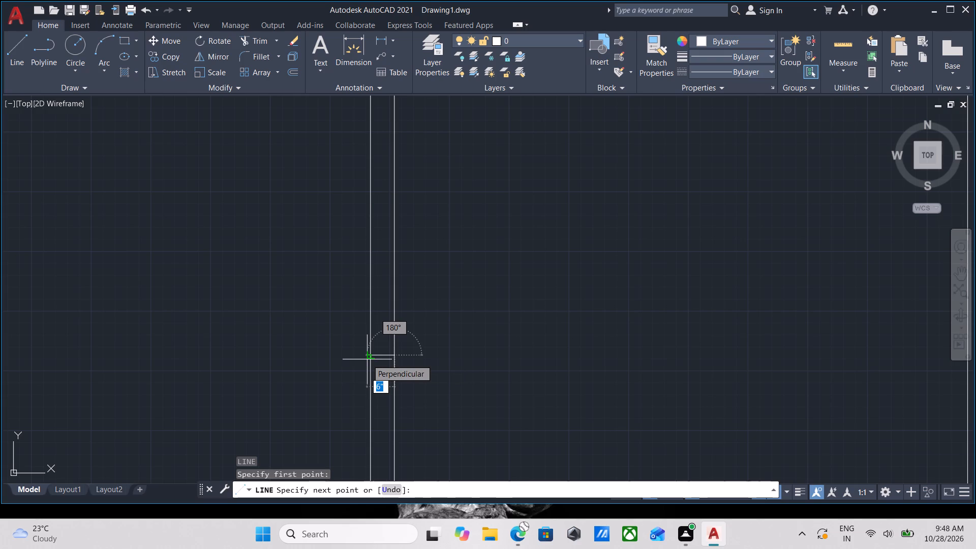
left_click(369, 356)
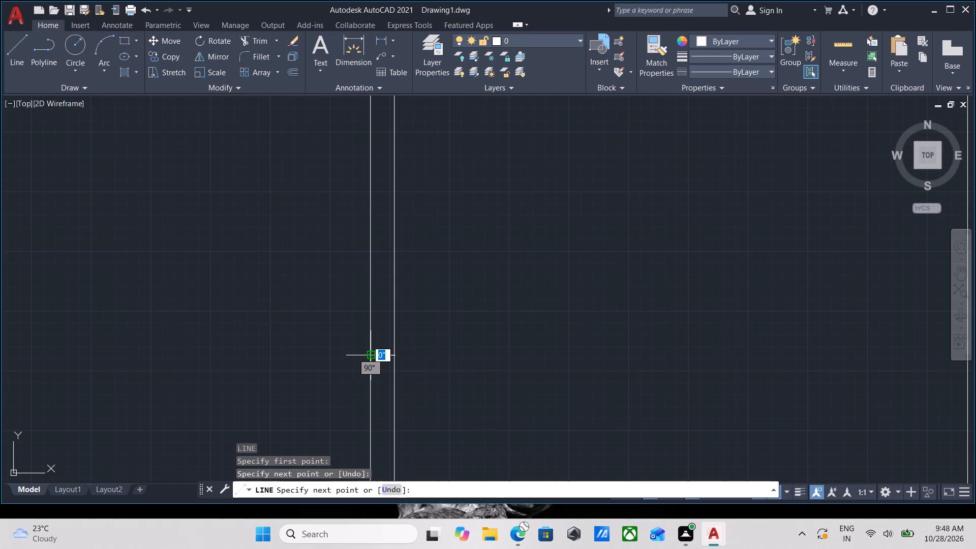
key("Escape")
Offset the short cross line in that room's left wall 1'-5" upward, picking the distance from two points.
scroll(380, 356, "up", 2)
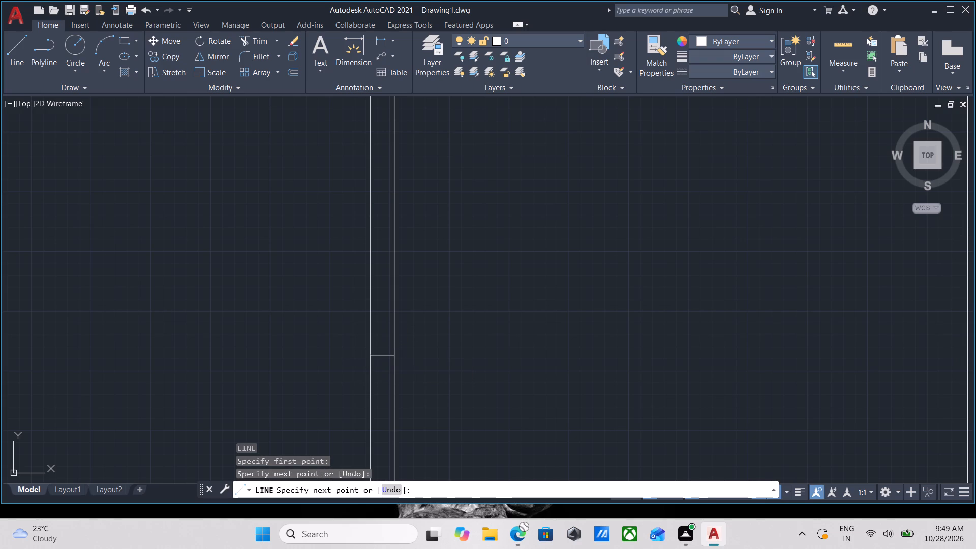
left_click(388, 371)
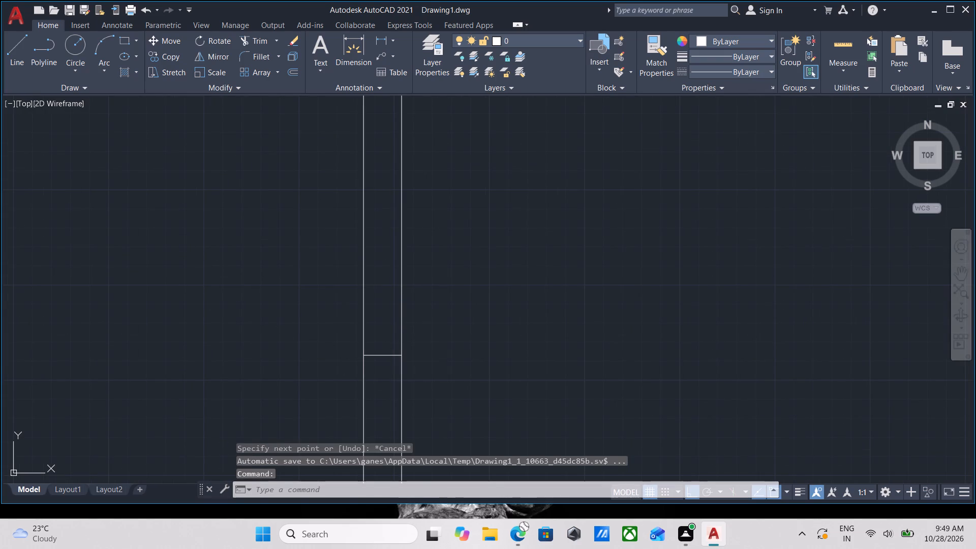
left_click(377, 327)
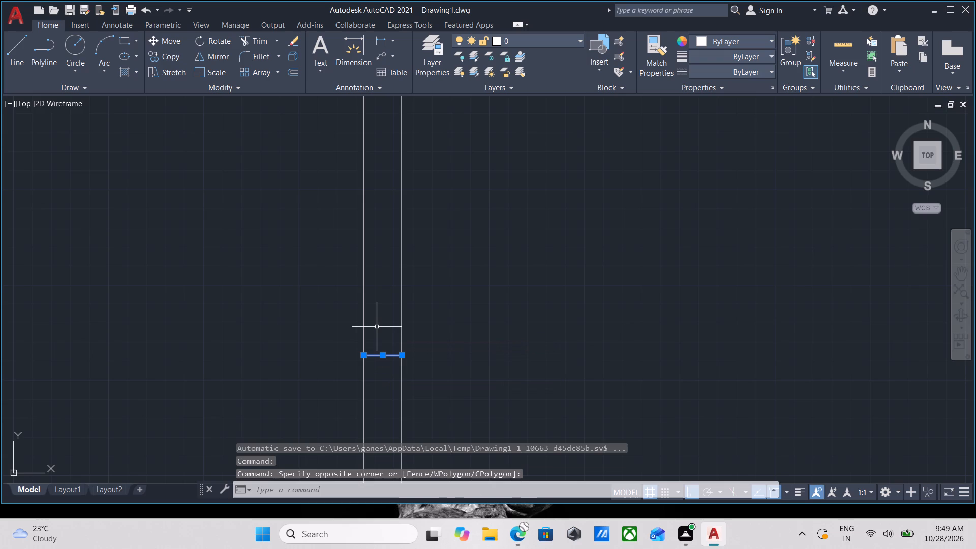
scroll(456, 296, "down", 1)
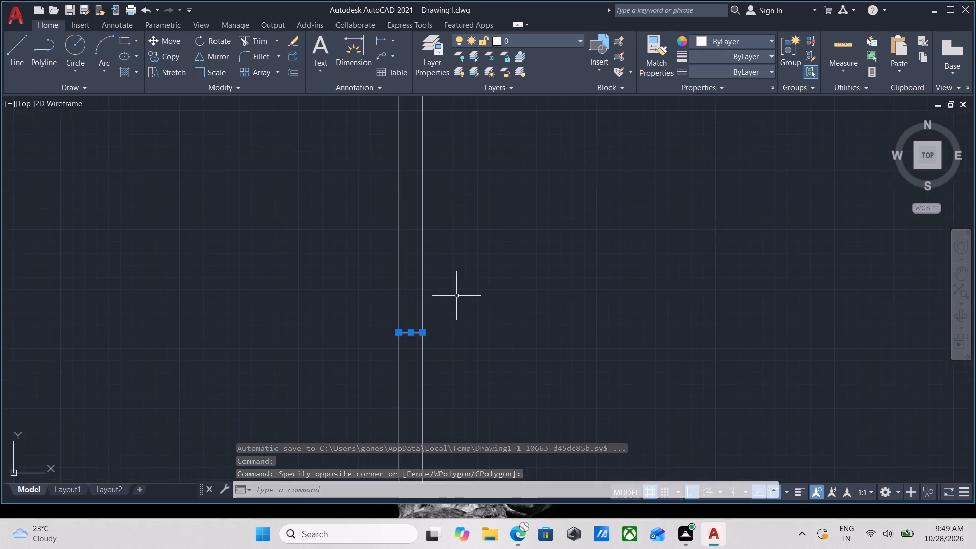
middle_click_drag(503, 363, 514, 385)
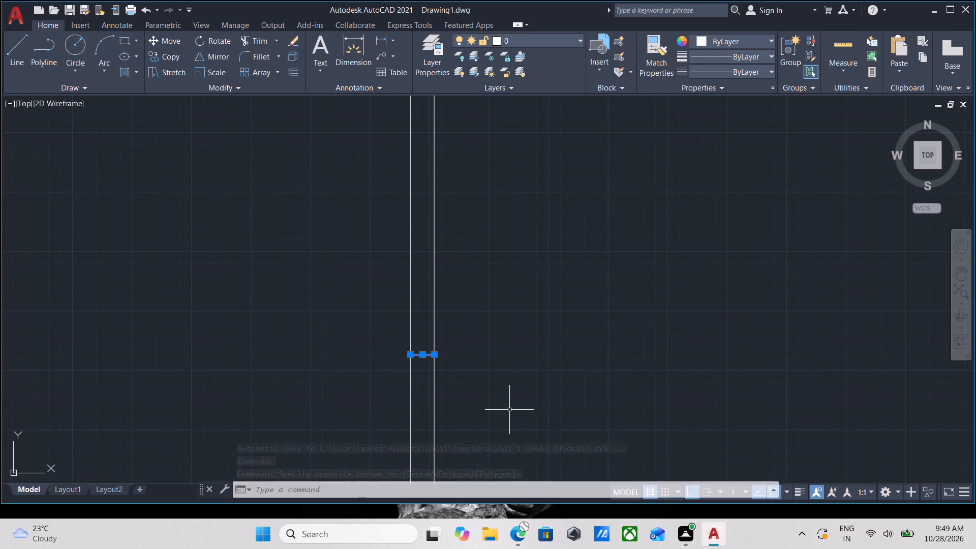
key("o")
key("Return")
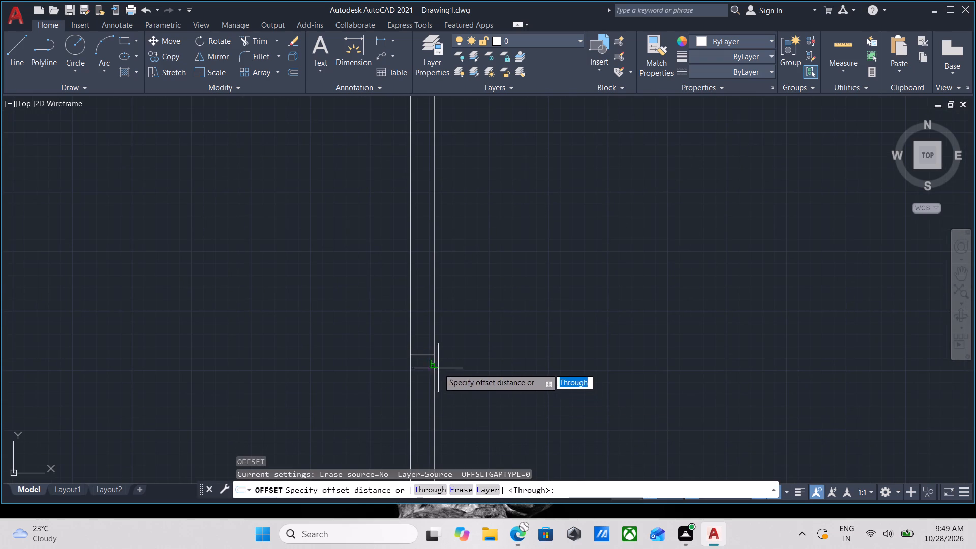
left_click(420, 352)
left_click(406, 274)
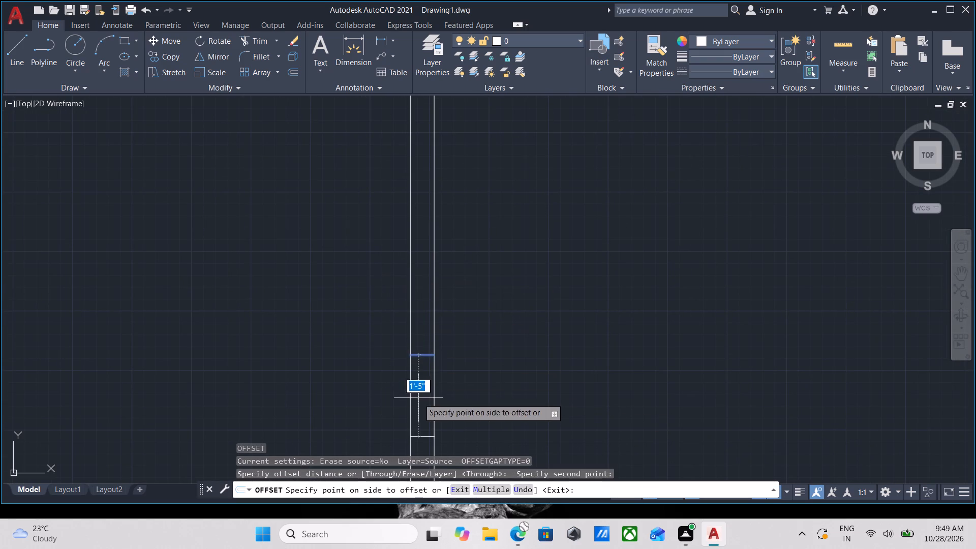
scroll(426, 251, "down", 3)
middle_click_drag(445, 238, 475, 344)
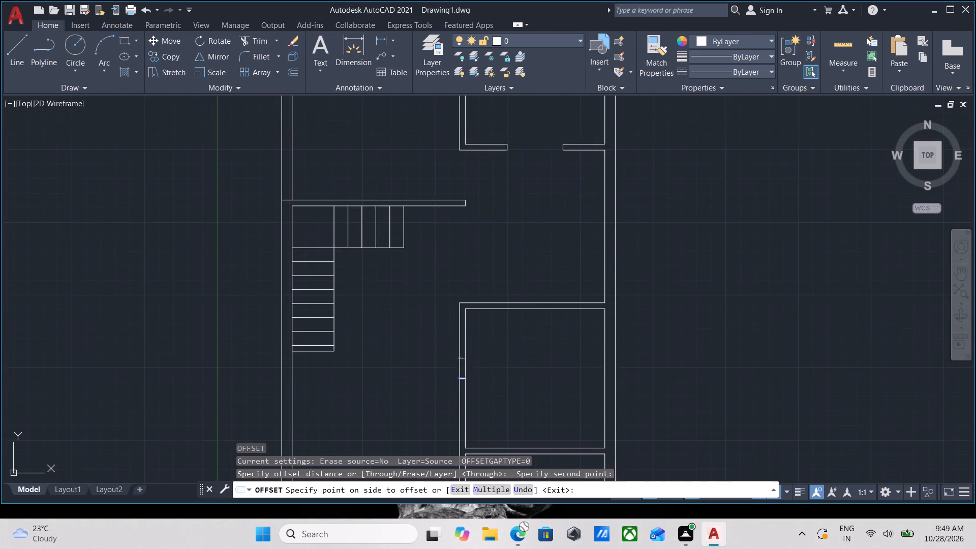
scroll(475, 349, "up", 2)
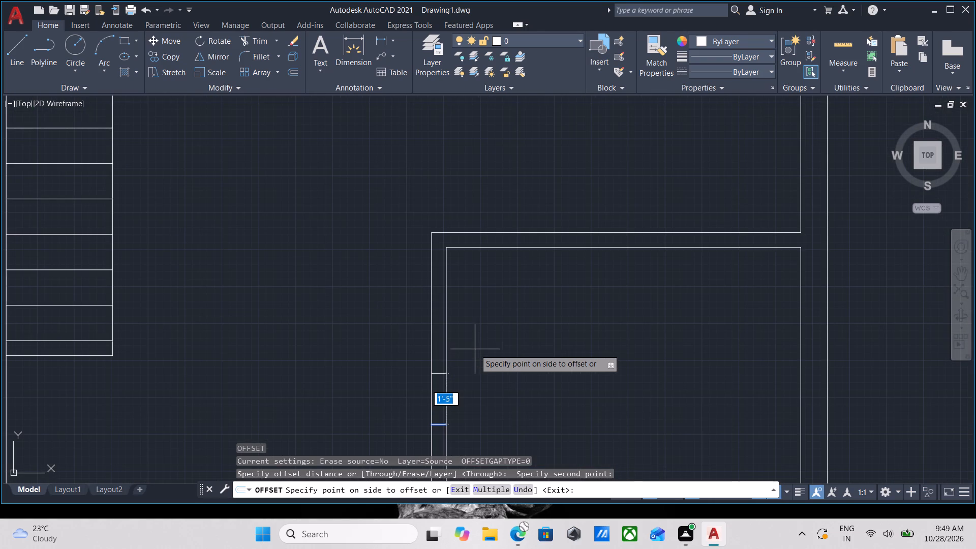
scroll(475, 349, "down", 2)
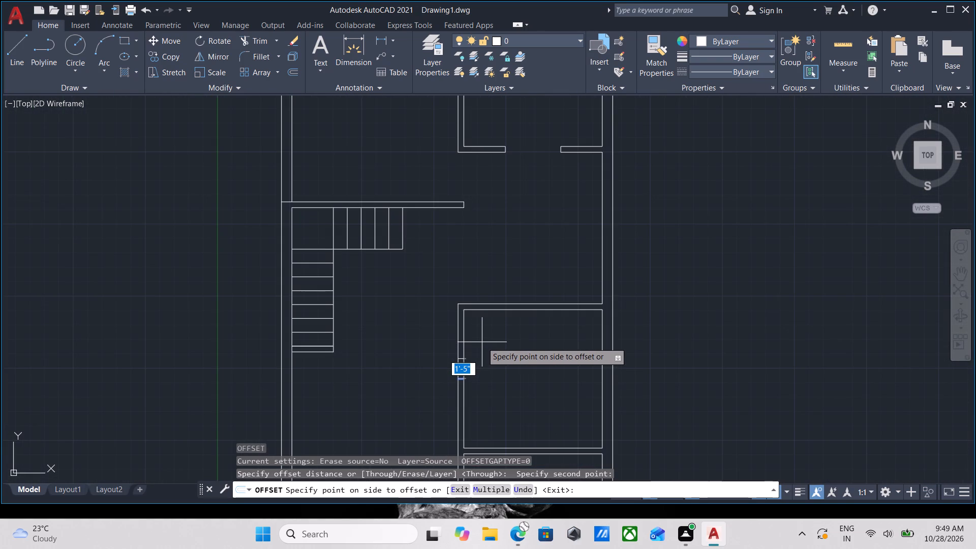
scroll(482, 342, "up", 2)
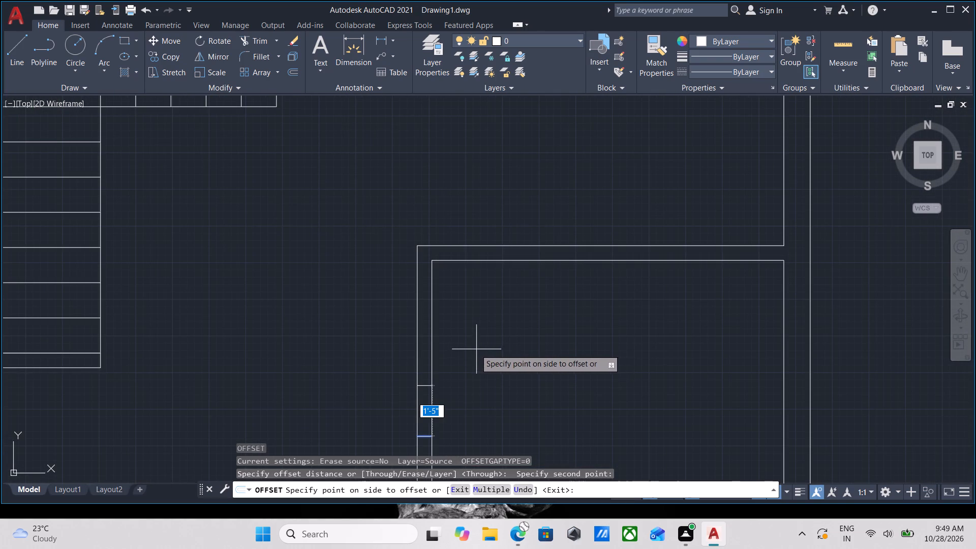
scroll(424, 360, "up", 2)
left_click(419, 348)
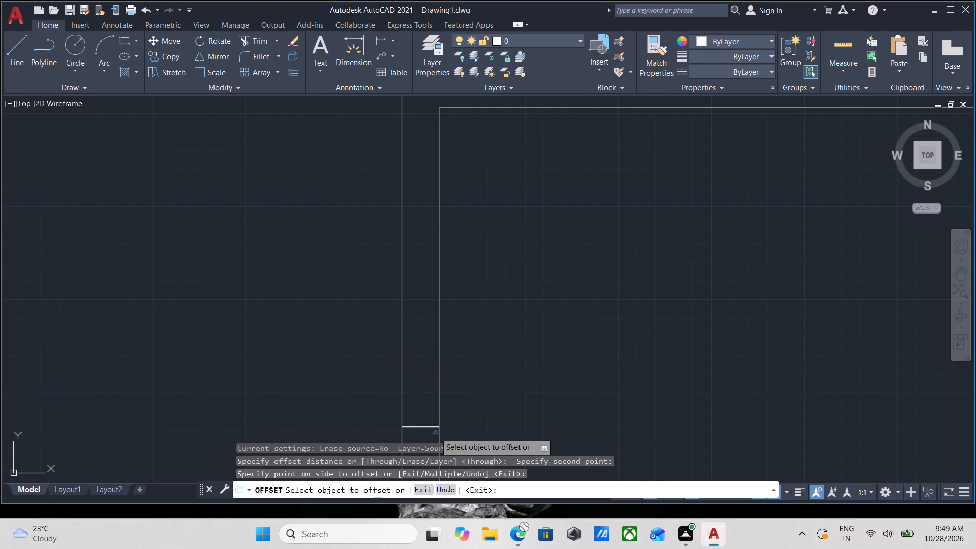
Offset the midpoint cross line in the right-hand room's left wall 1'-5" downward.
scroll(435, 433, "down", 2)
middle_click_drag(435, 432, 456, 346)
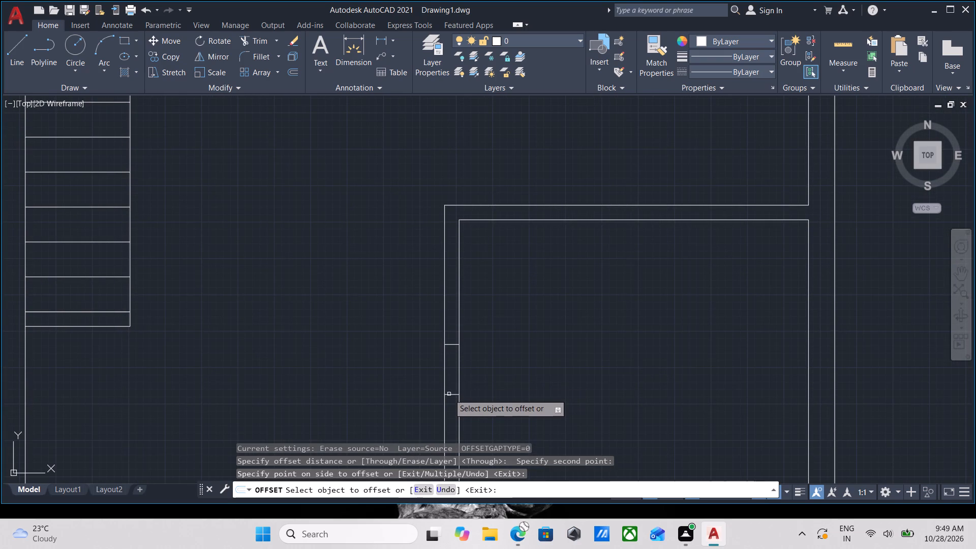
left_click(449, 394)
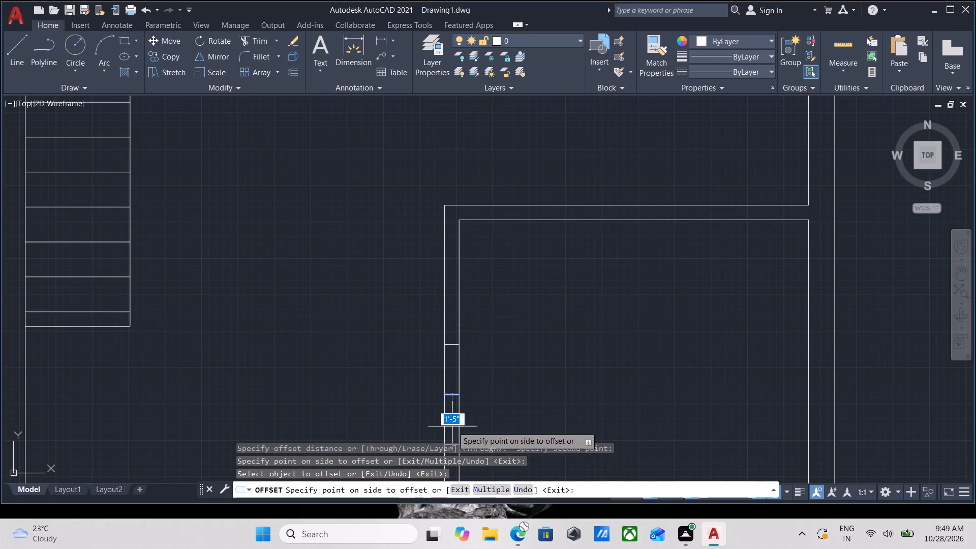
scroll(457, 453, "down", 1)
middle_click_drag(455, 450, 465, 372)
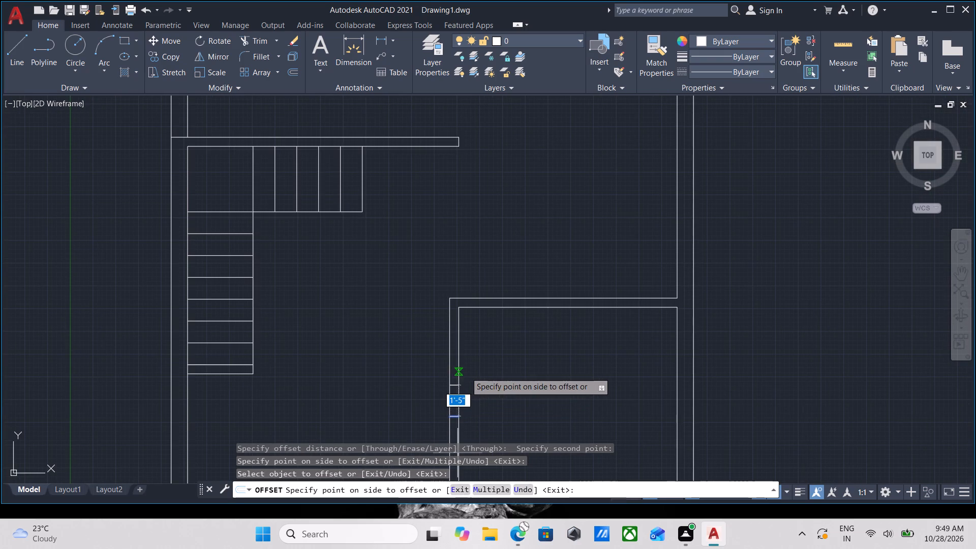
scroll(450, 447, "up", 2)
middle_click_drag(430, 417, 448, 337)
scroll(437, 351, "up", 1)
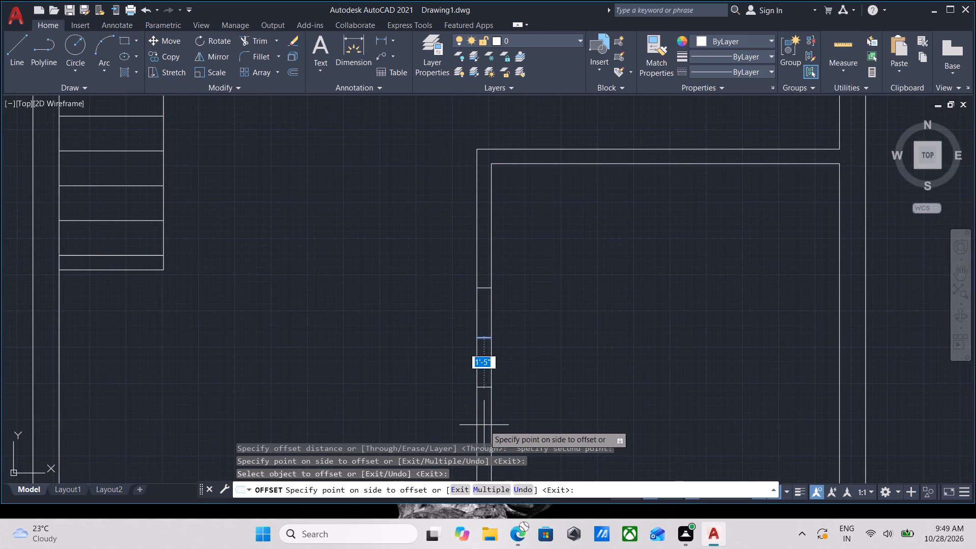
left_click(484, 425)
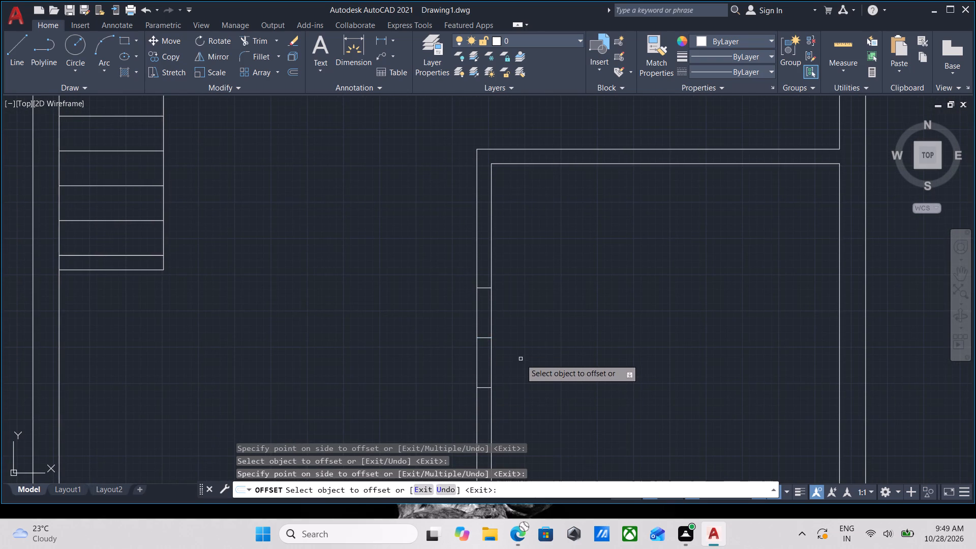
key("Escape")
Trim both wall lines between the two offset cross lines and remove the middle cross line to cut the opening.
type("tr")
key("Return")
left_click(510, 346)
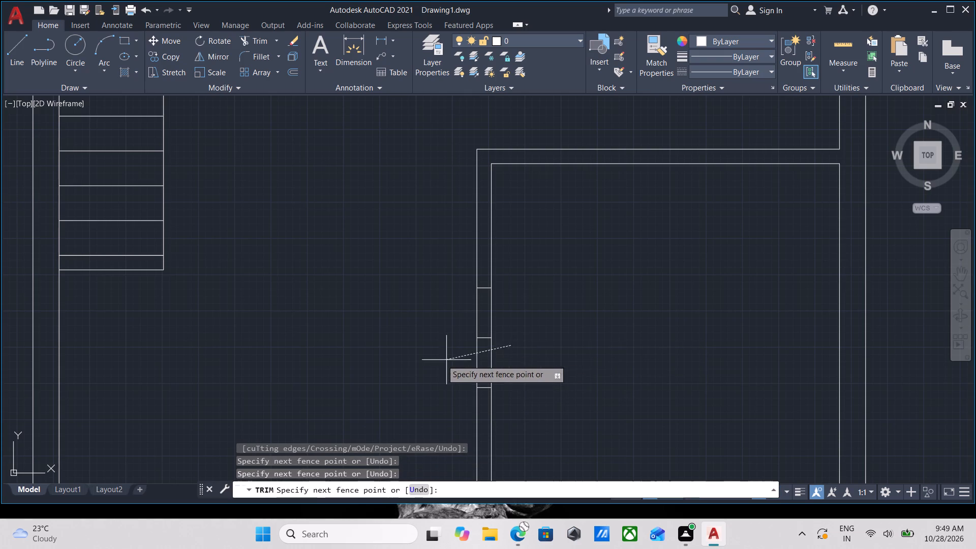
left_click(414, 362)
left_click(513, 321)
left_click(385, 318)
left_click(489, 345)
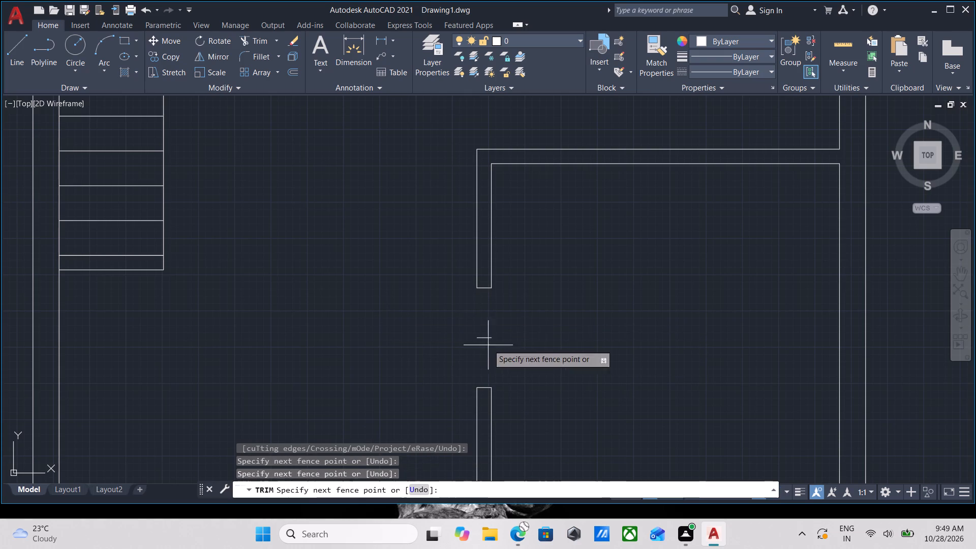
left_click(469, 317)
key("Escape")
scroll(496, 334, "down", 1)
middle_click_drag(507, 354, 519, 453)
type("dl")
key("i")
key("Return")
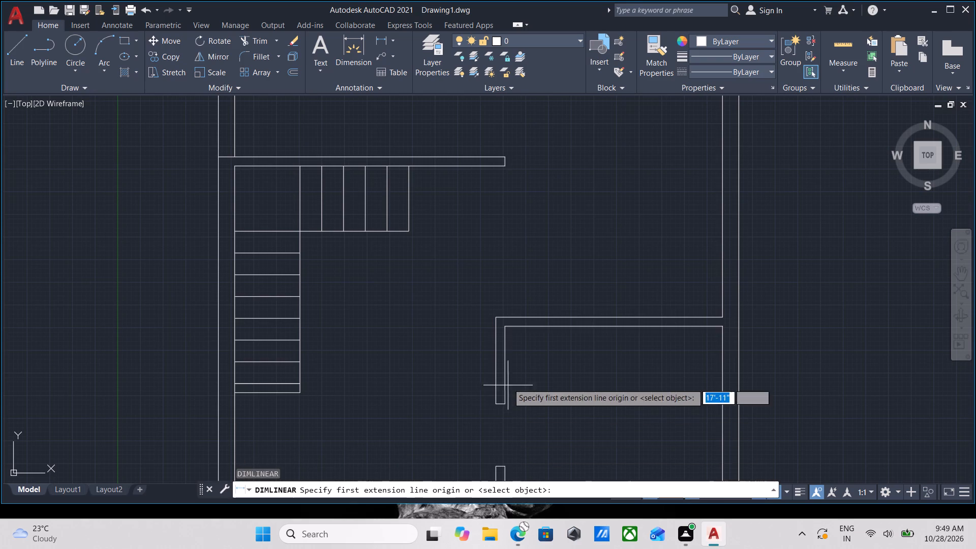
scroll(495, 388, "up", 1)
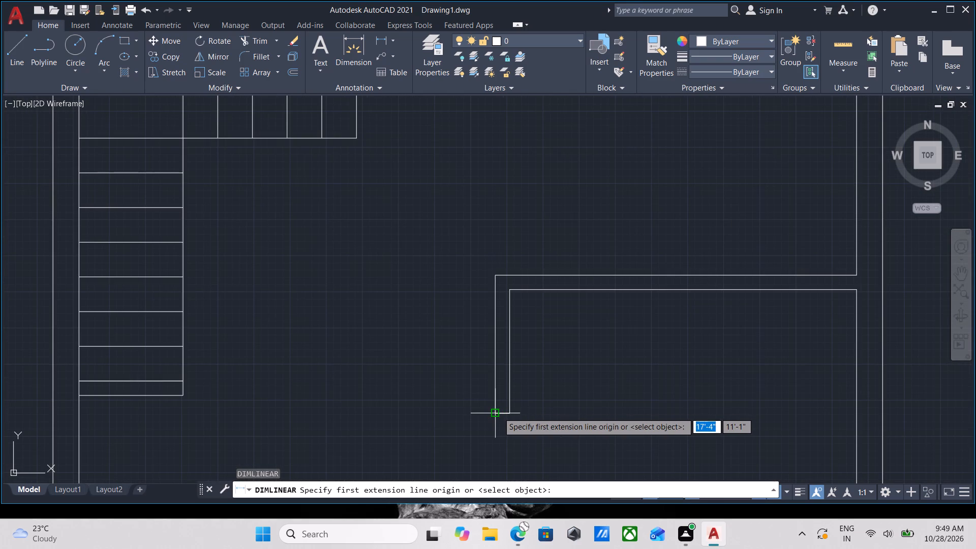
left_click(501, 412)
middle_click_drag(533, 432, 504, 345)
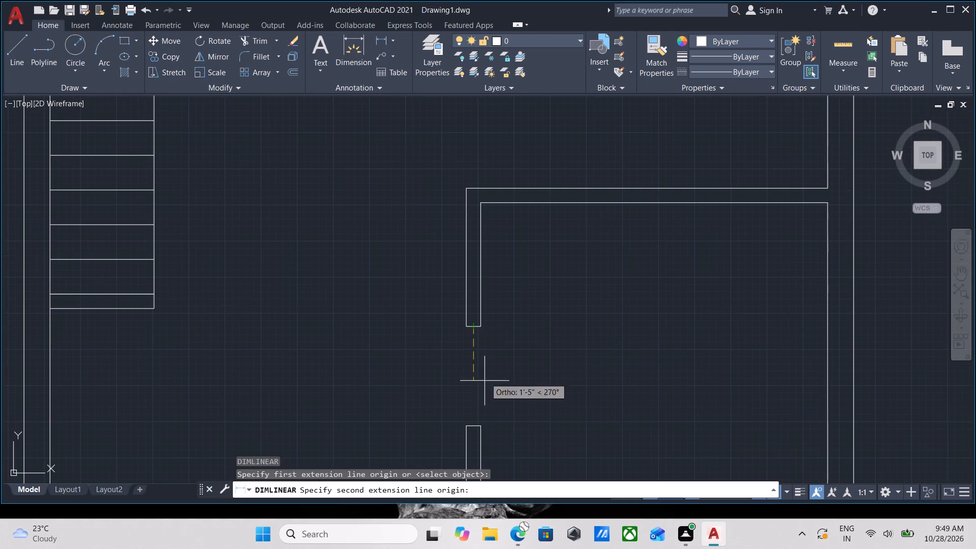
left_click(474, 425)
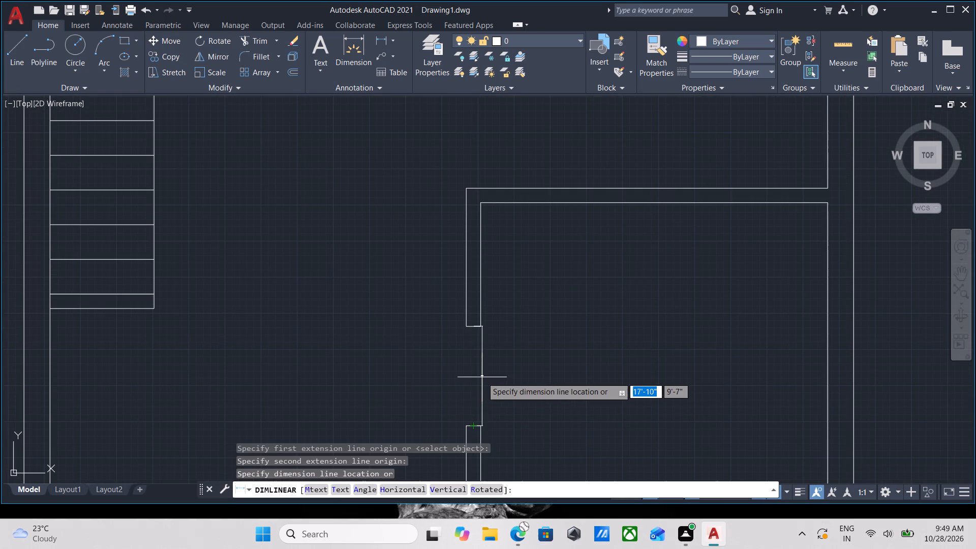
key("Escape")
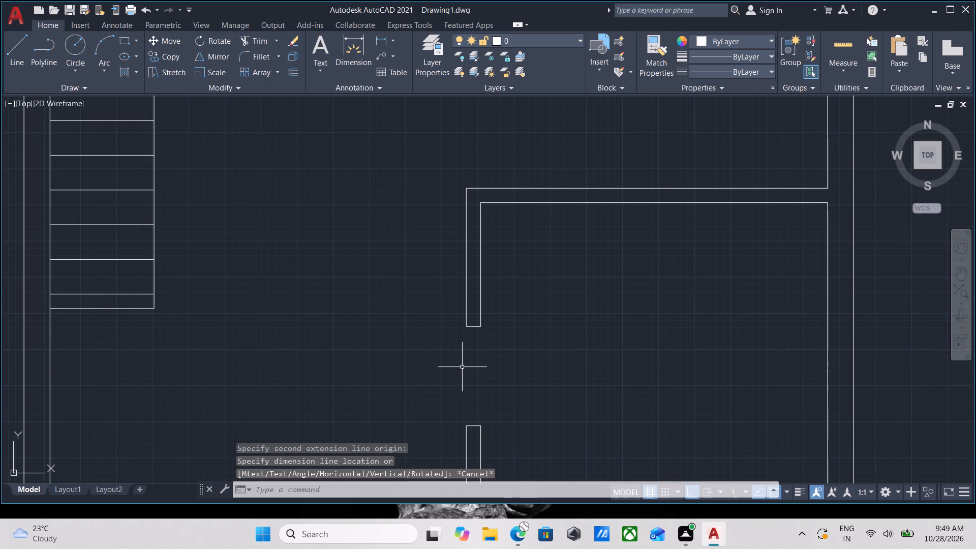
Modify the Standard dimension style to use Architectural tick for the first and second arrowheads.
key("d")
key("i")
key("m")
key("s")
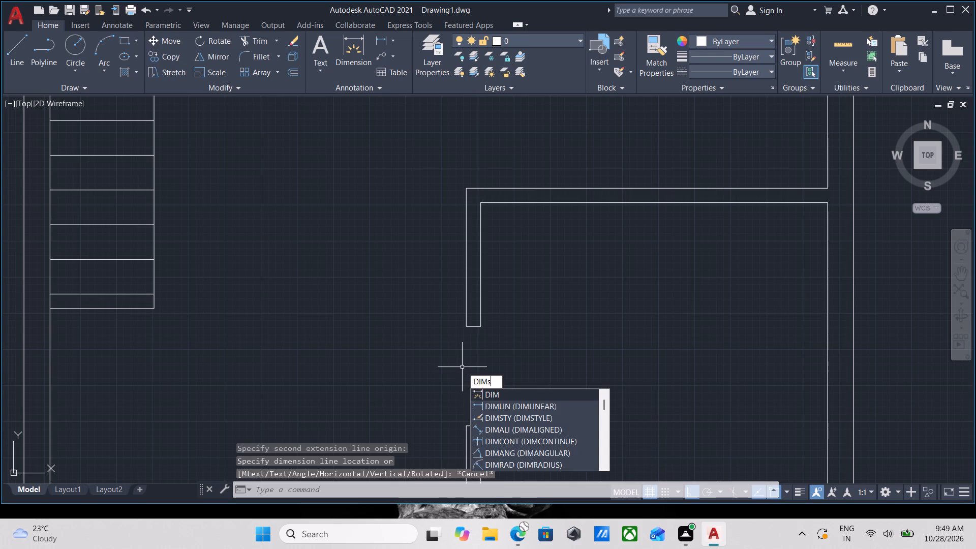
type("ty")
type("le")
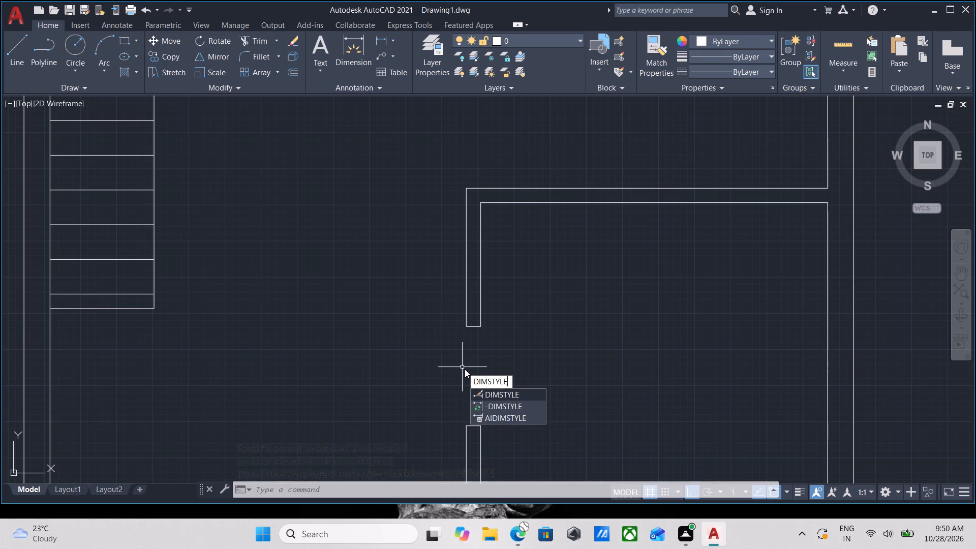
key("Return")
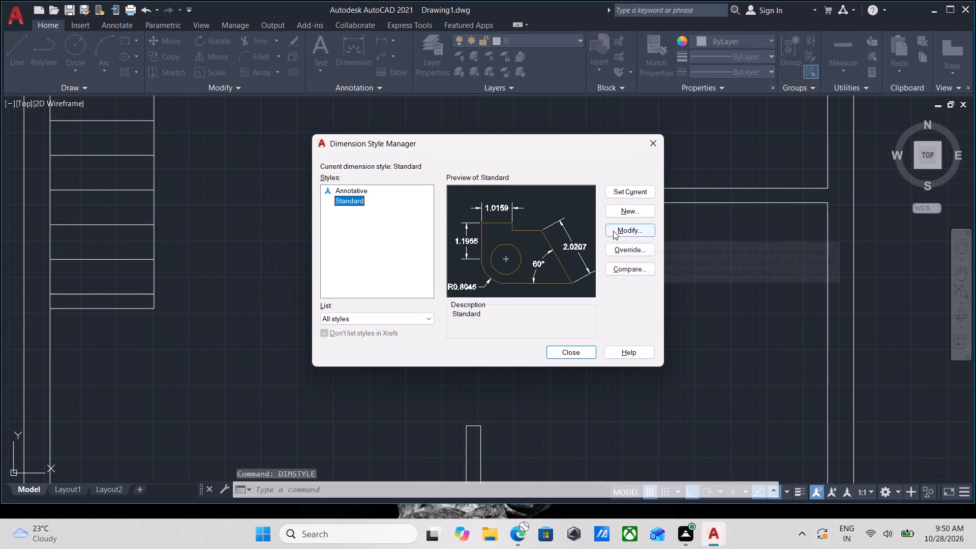
left_click(613, 231)
left_click(353, 168)
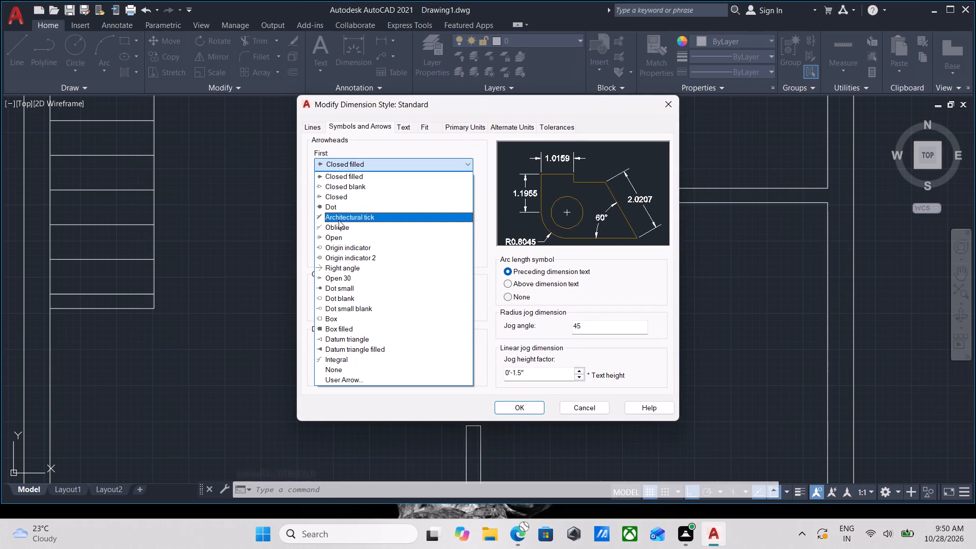
left_click(339, 220)
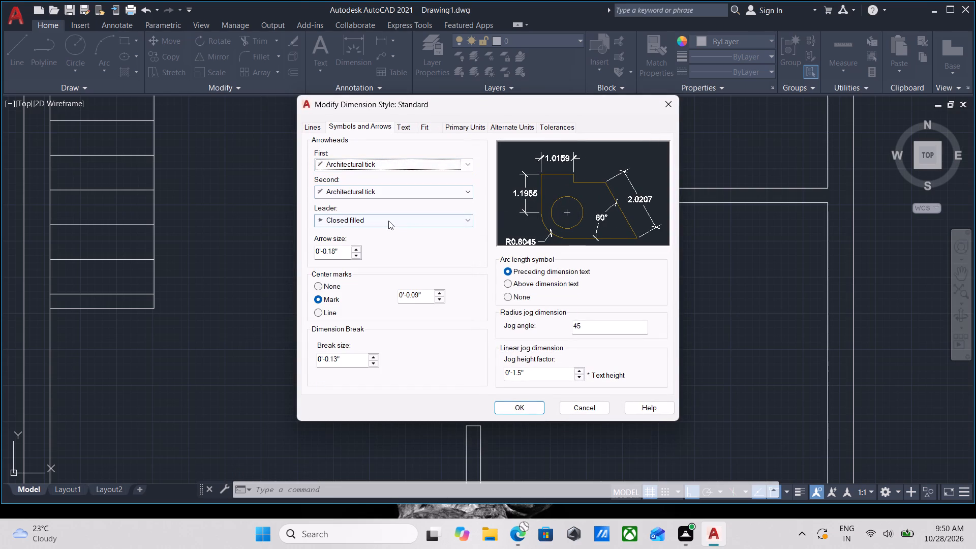
left_click(388, 221)
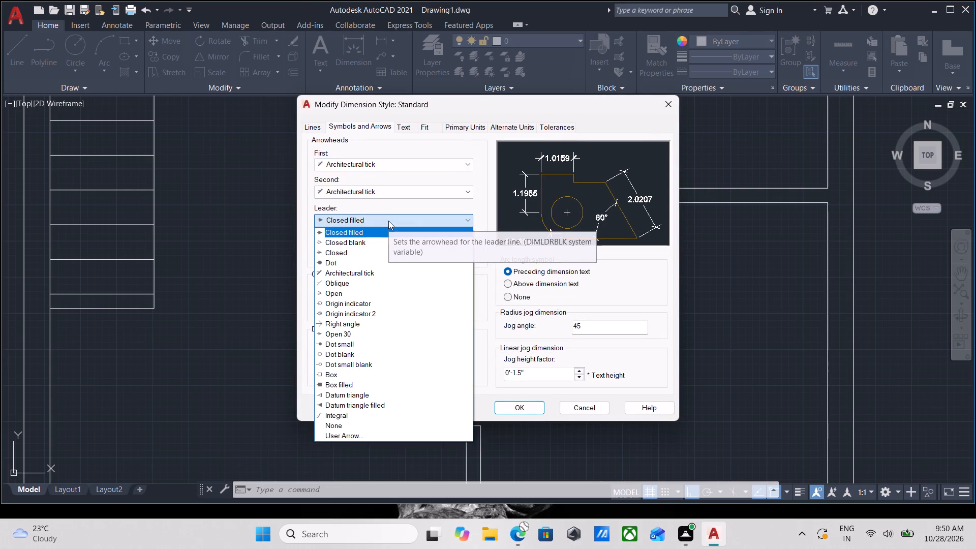
left_click(388, 221)
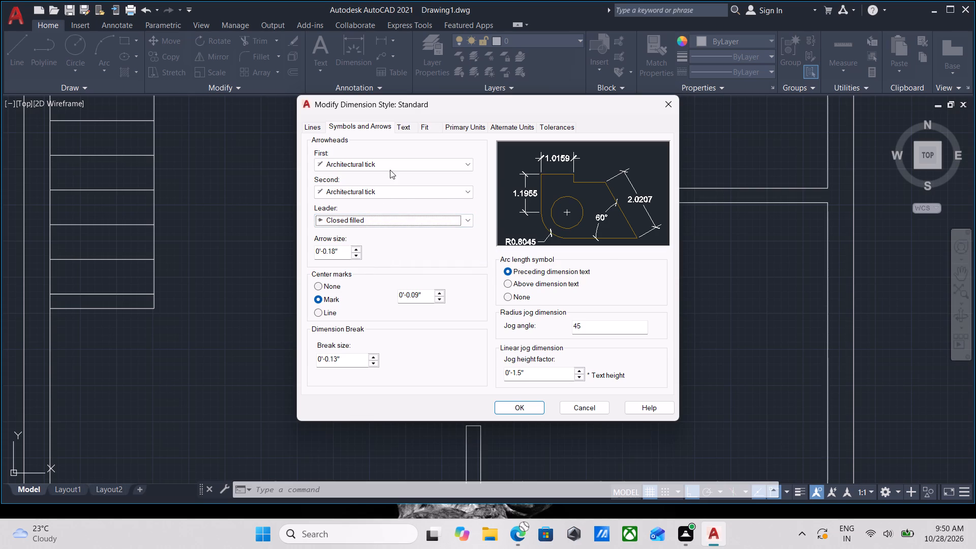
left_click(347, 251)
Set the Standard dimension style's text height to 6".
left_click(406, 129)
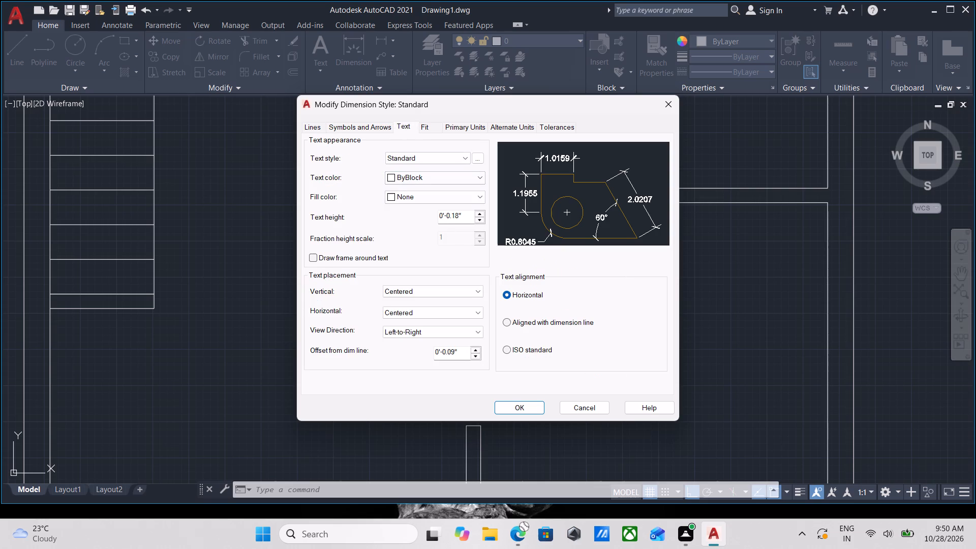
left_click_drag(465, 216, 376, 223)
key("6")
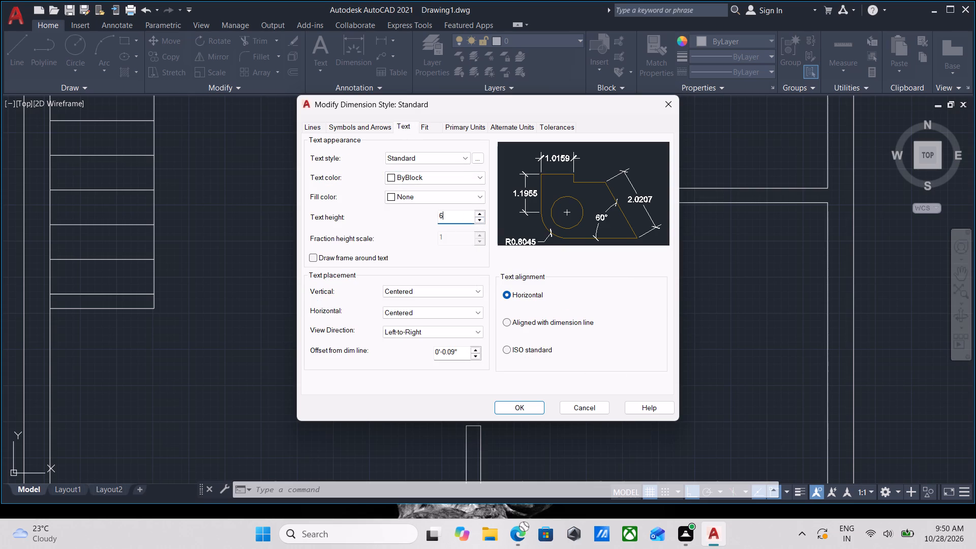
key("shift+quotedbl")
Set the style's primary units to Engineering with 0'-0" precision, then apply the changes and close the style manager.
left_click(426, 124)
left_click(454, 127)
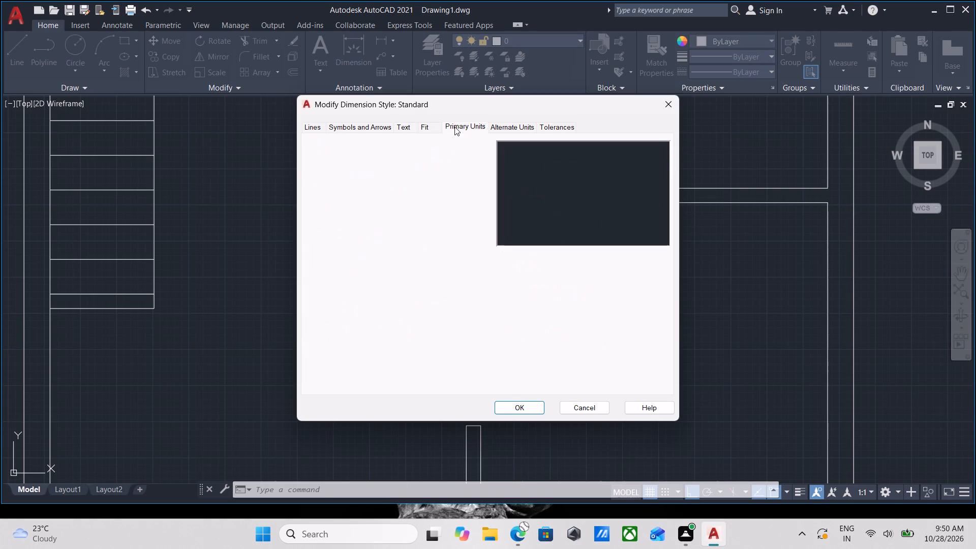
left_click(444, 150)
left_click(438, 181)
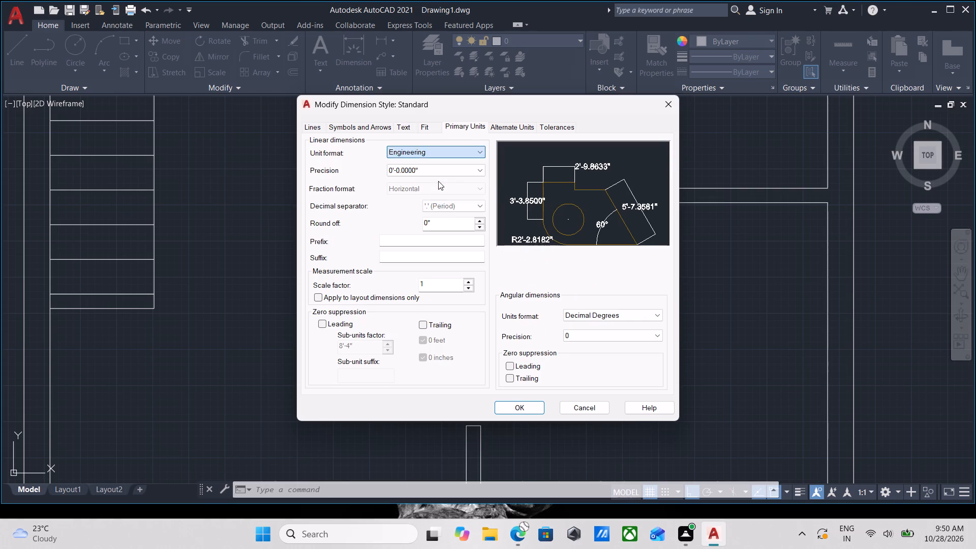
left_click(444, 173)
left_click(420, 181)
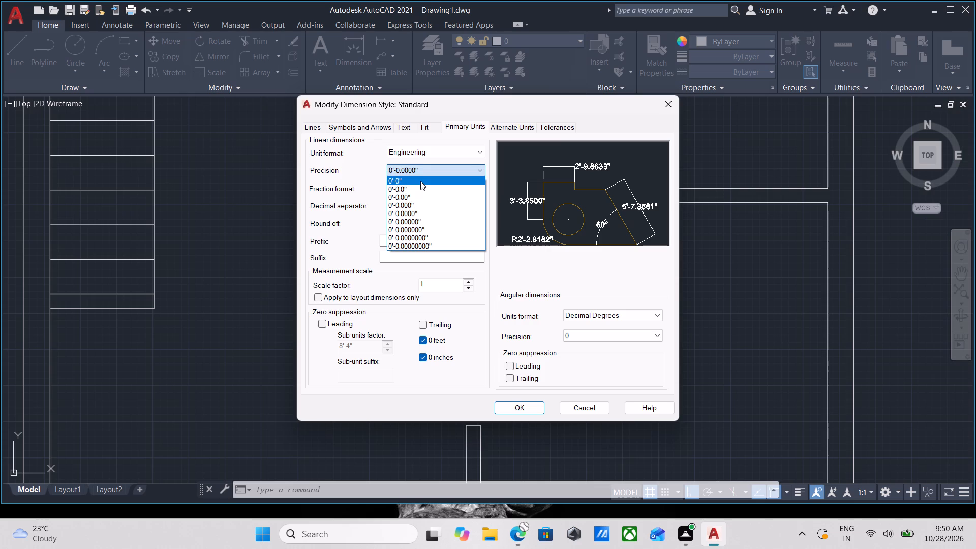
left_click(439, 173)
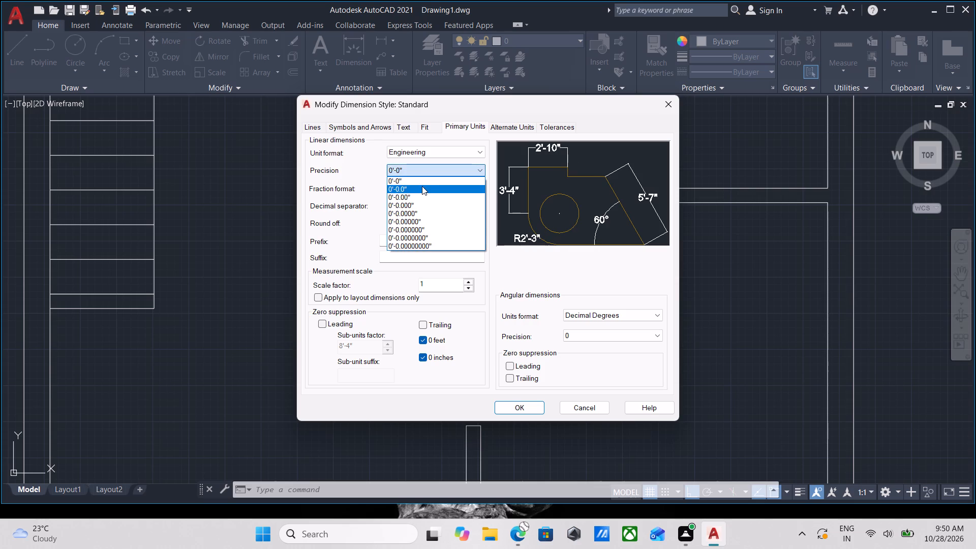
left_click(422, 186)
left_click(425, 170)
left_click(418, 178)
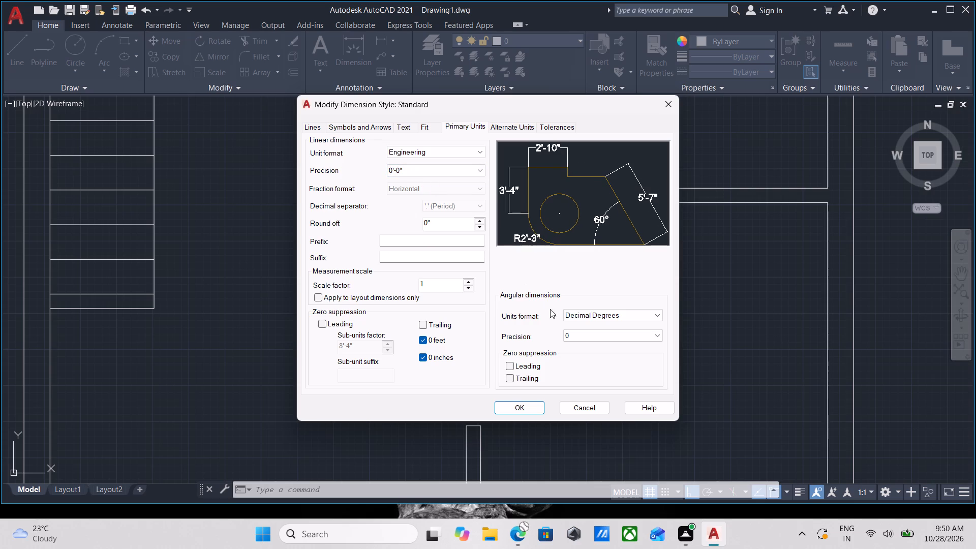
left_click(513, 400)
left_click(531, 403)
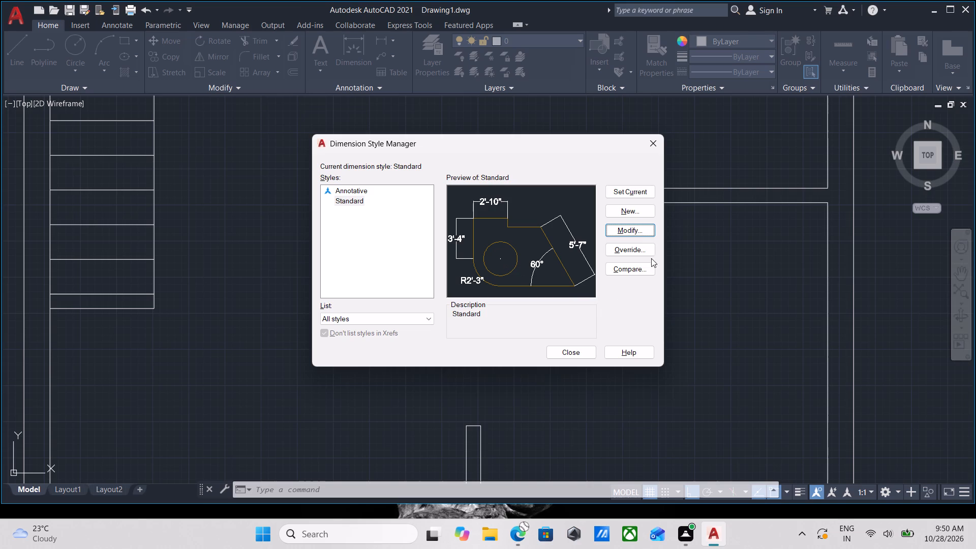
left_click(575, 353)
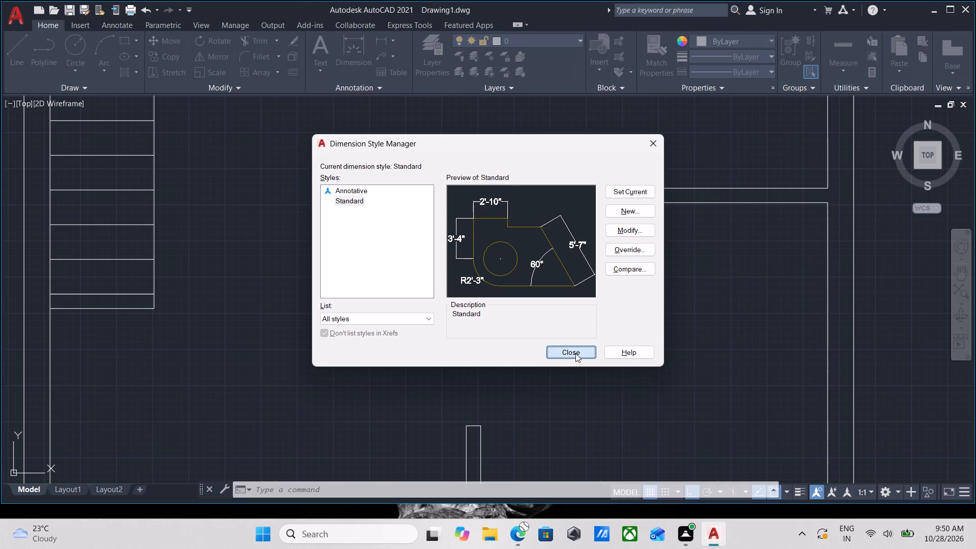
Draw a line across the 5" partition at the midpoint of the small middle room's side wall.
scroll(502, 281, "down", 3)
scroll(538, 334, "down", 1)
scroll(525, 365, "up", 2)
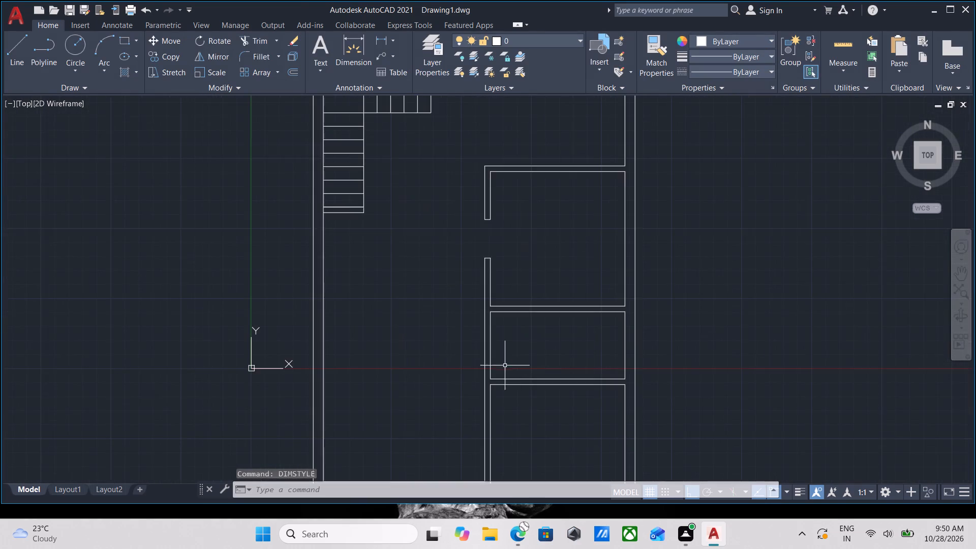
scroll(490, 354, "up", 2)
middle_click_drag(486, 332, 485, 401)
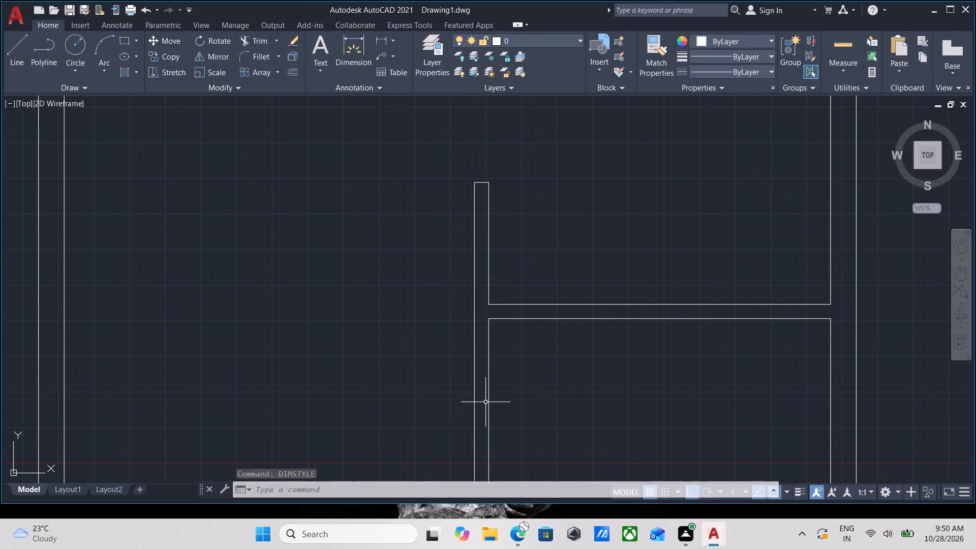
key("l")
key("Return")
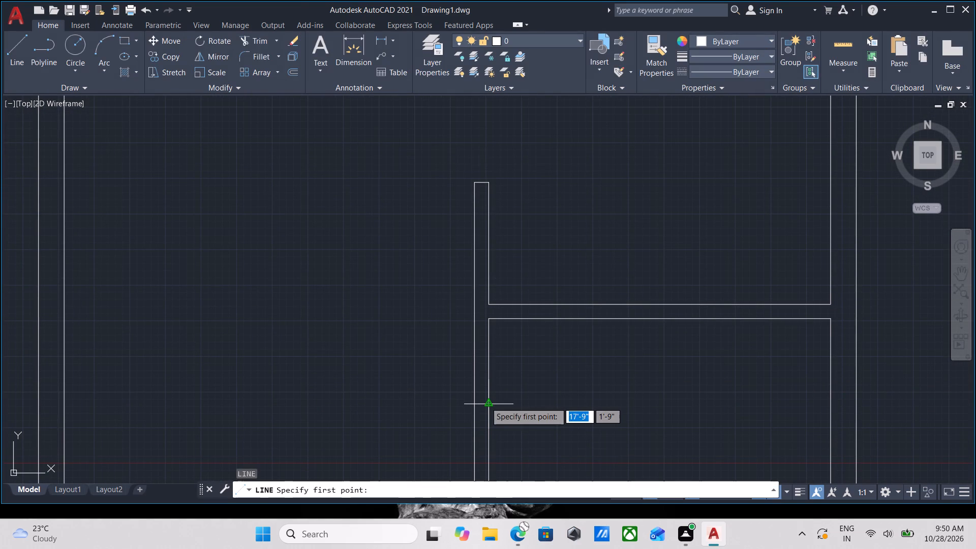
left_click(485, 402)
scroll(471, 405, "up", 2)
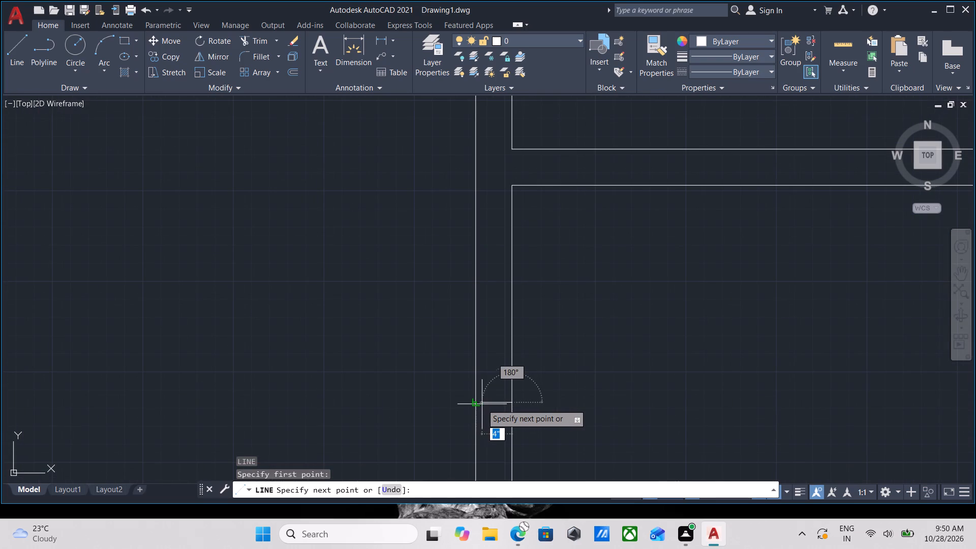
left_click(473, 405)
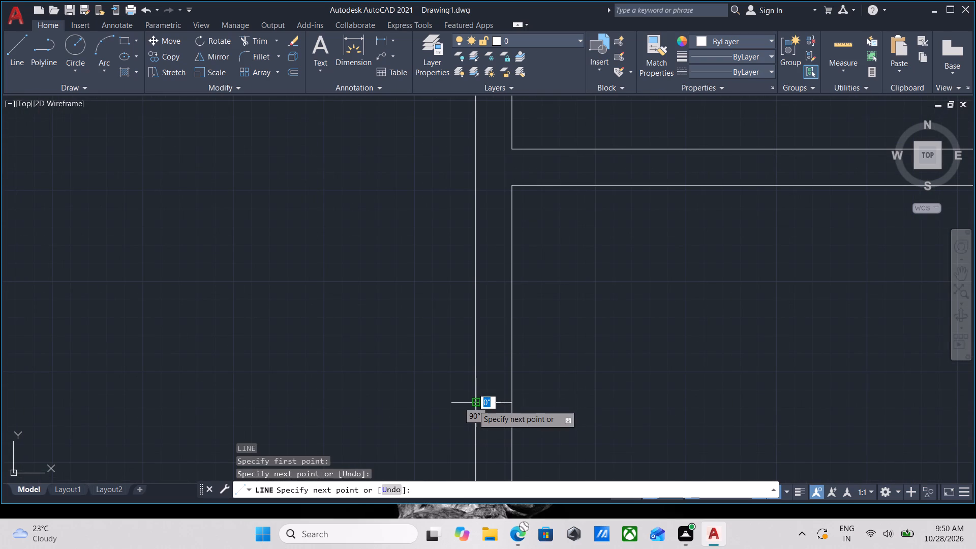
key("Escape")
Offset the new cross line 1'3" to both sides along the small middle room's partition.
scroll(500, 412, "up", 3)
left_click(501, 416)
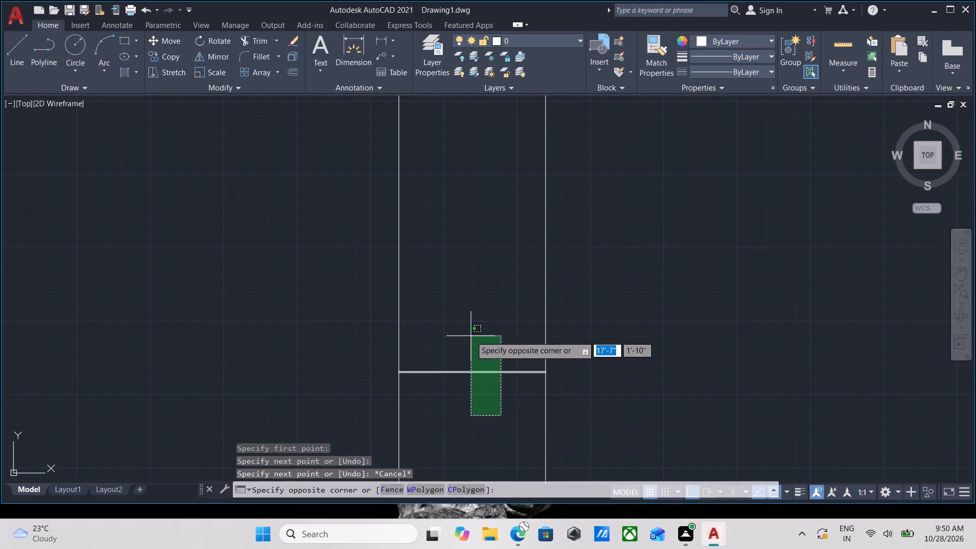
left_click(471, 336)
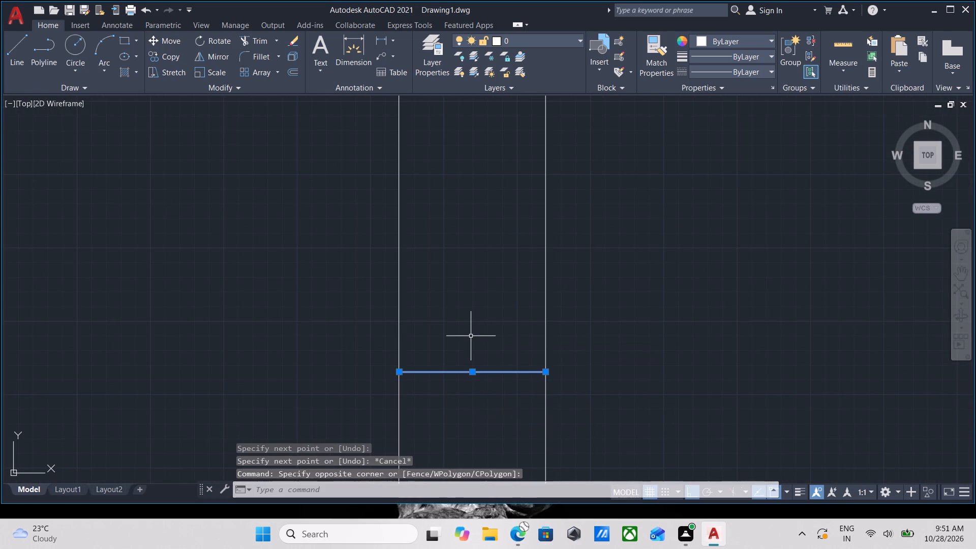
key("o")
key("Return")
left_click(475, 373)
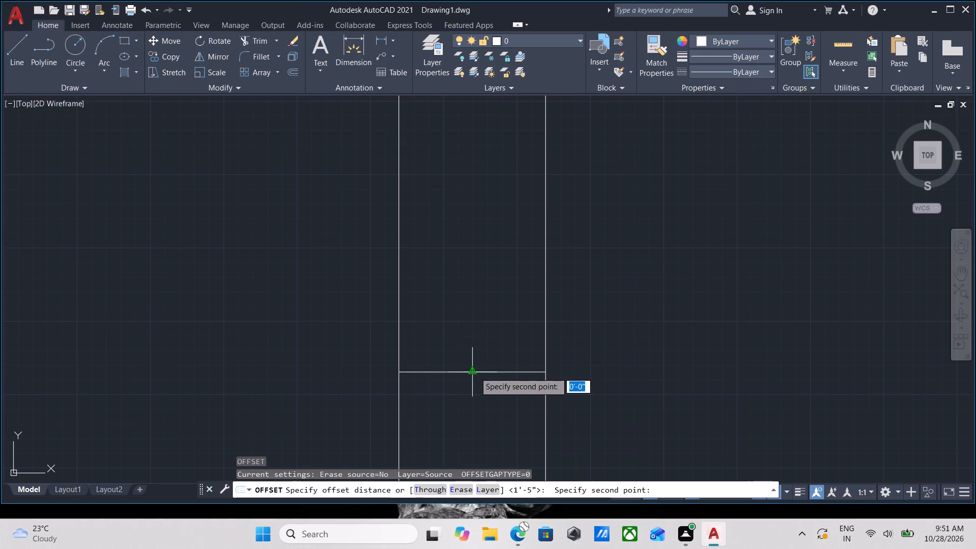
left_click(483, 278)
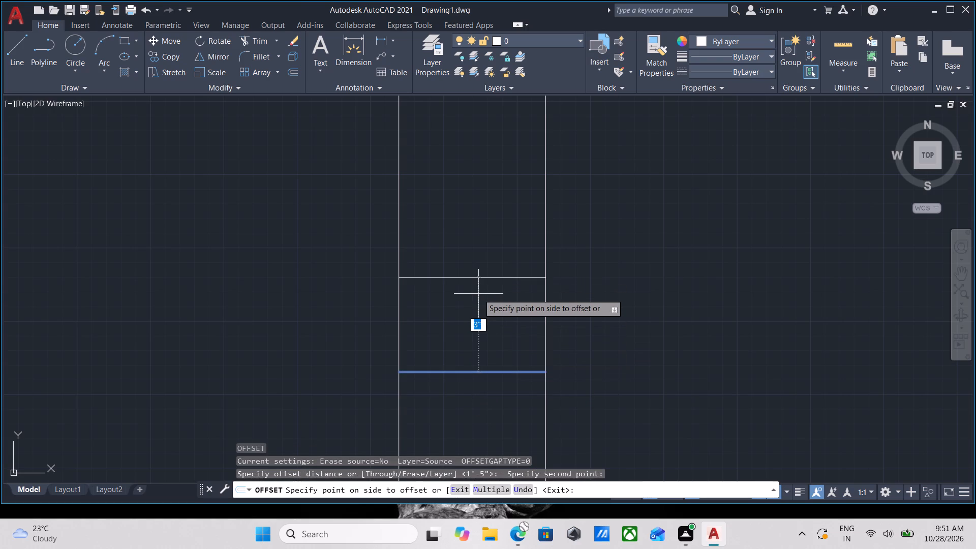
key("1")
key("apostrophe")
key("3")
key("Return")
scroll(478, 294, "down", 4)
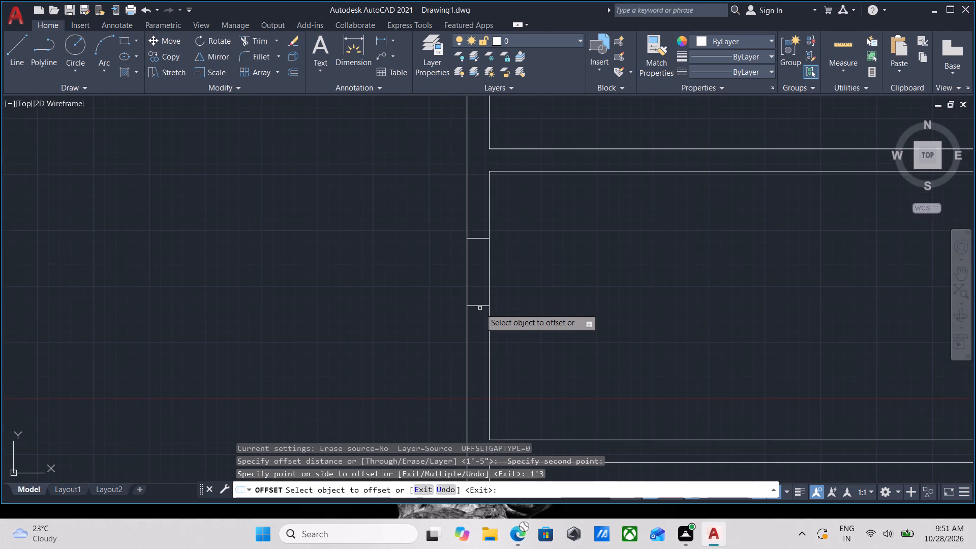
left_click(480, 307)
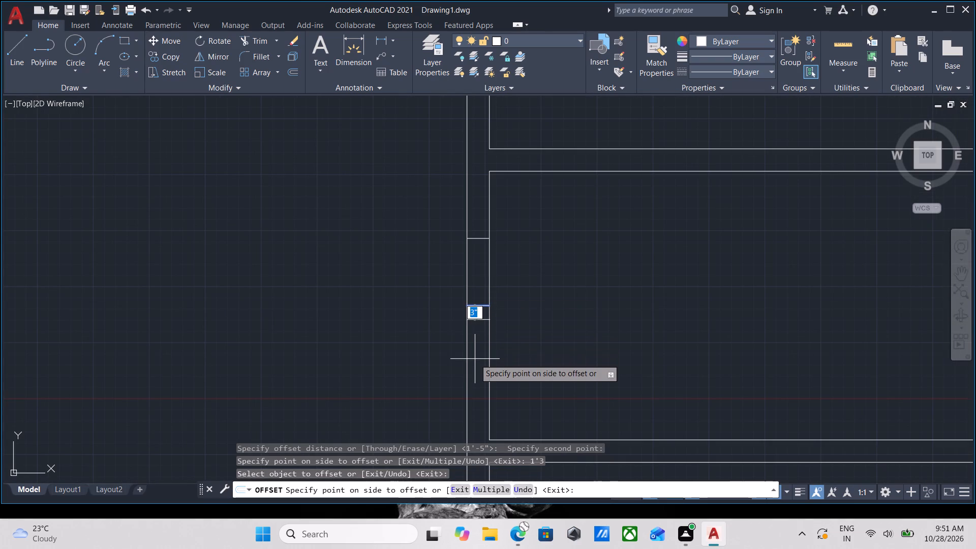
type("1'")
key("3")
key("shift+quotedbl")
key("Return")
scroll(475, 359, "up", 1)
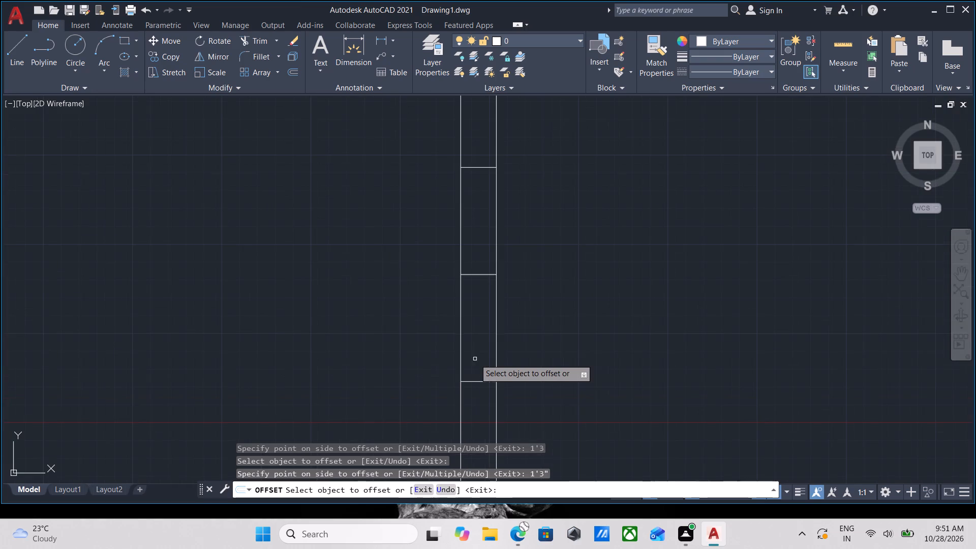
key("Escape")
Trim both wall lines between the two offset cross lines and remove the middle cross line to open the small middle room.
scroll(517, 346, "up", 2)
scroll(522, 347, "down", 2)
middle_click_drag(523, 347, 557, 416)
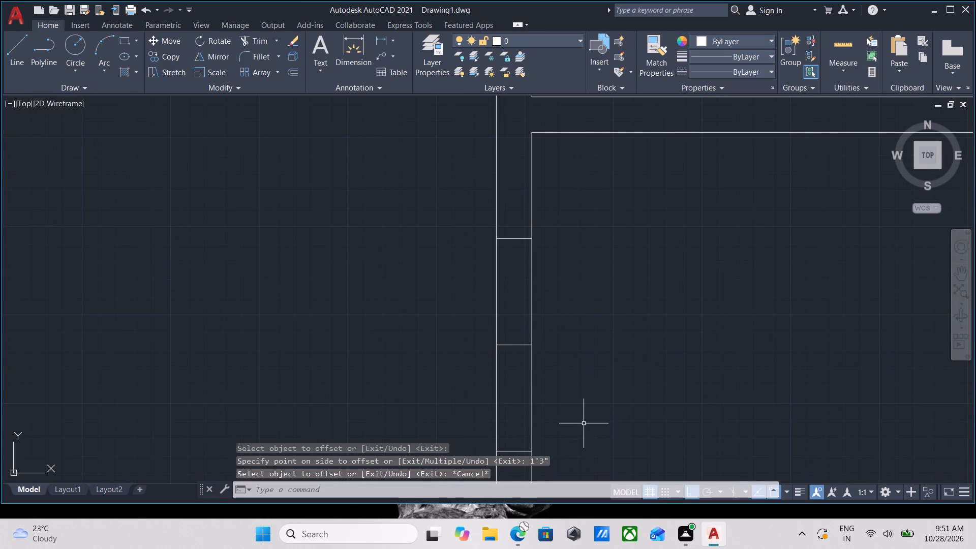
type("tr")
key("Return")
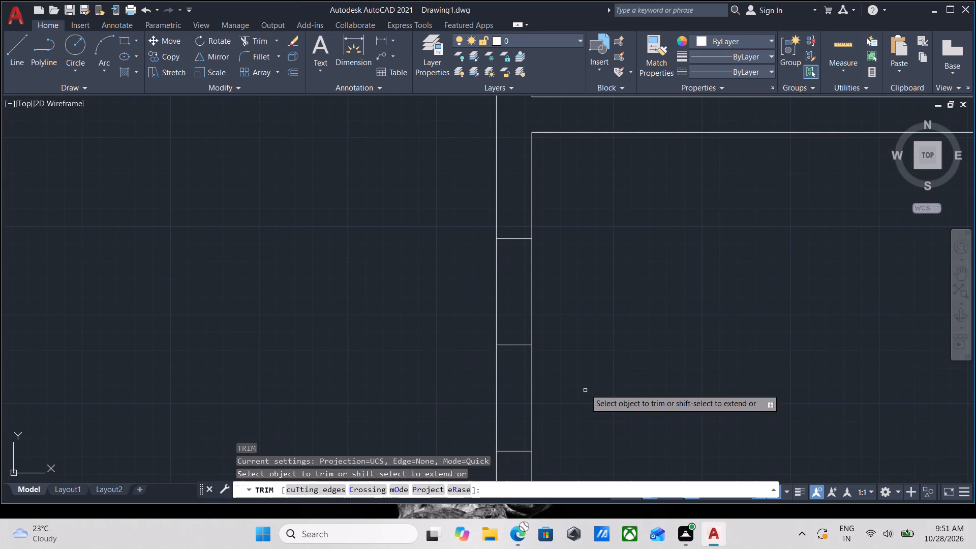
left_click(585, 388)
left_click(405, 387)
left_click(665, 303)
left_click(392, 300)
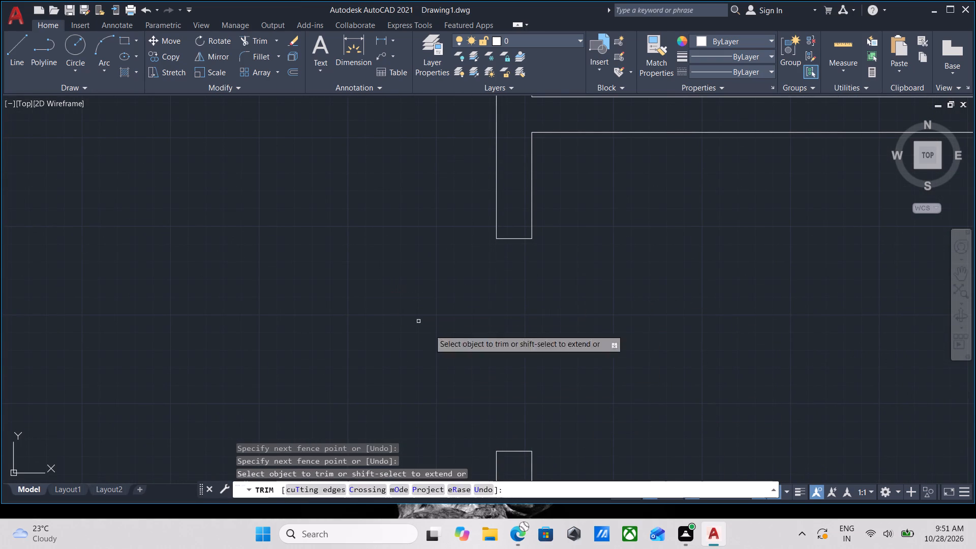
left_click(522, 400)
left_click(509, 324)
scroll(509, 324, "down", 6)
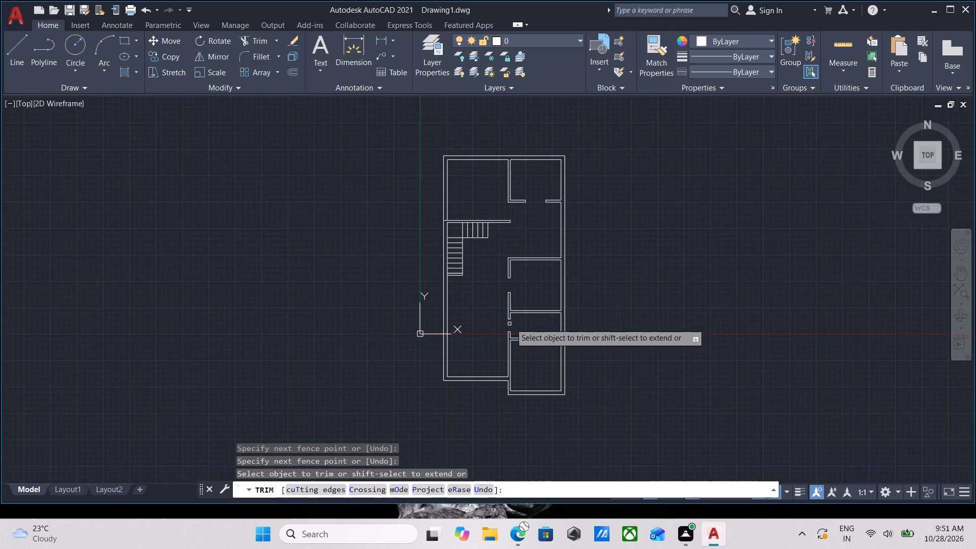
key("Escape")
Examine the new opening and the walls of the lower rooms in the plan.
scroll(557, 312, "up", 2)
scroll(444, 329, "down", 1)
middle_click_drag(444, 329, 461, 308)
scroll(491, 347, "up", 2)
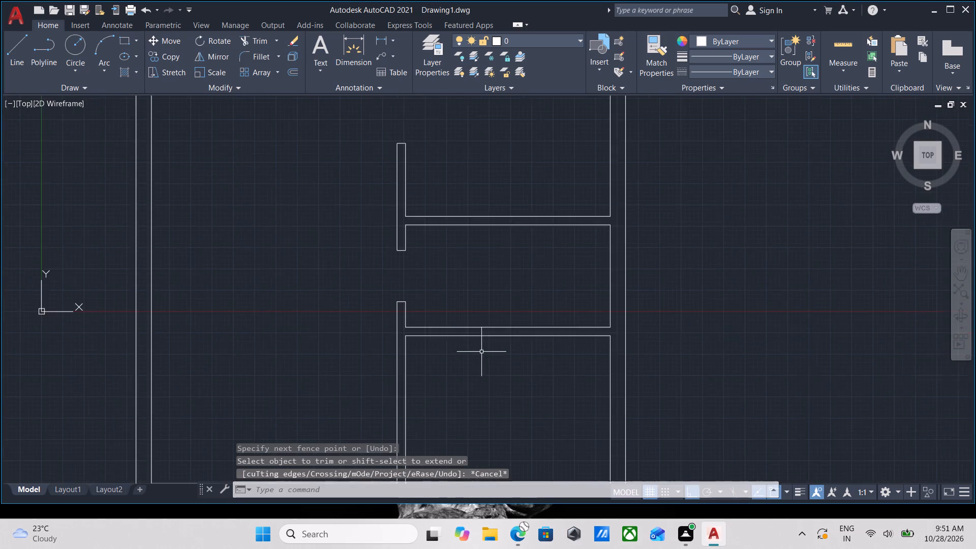
scroll(460, 353, "down", 2)
middle_click_drag(462, 351, 495, 322)
scroll(437, 335, "up", 1)
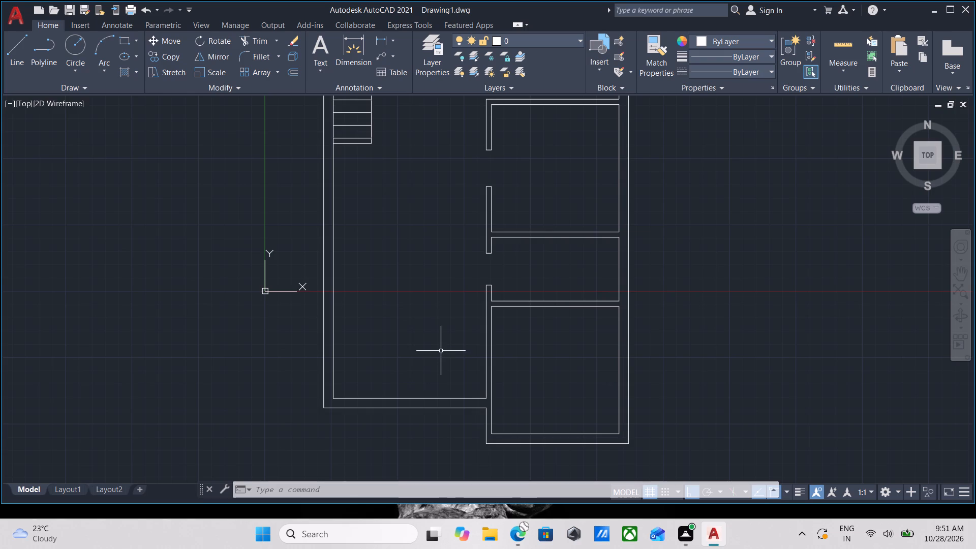
scroll(432, 397, "up", 2)
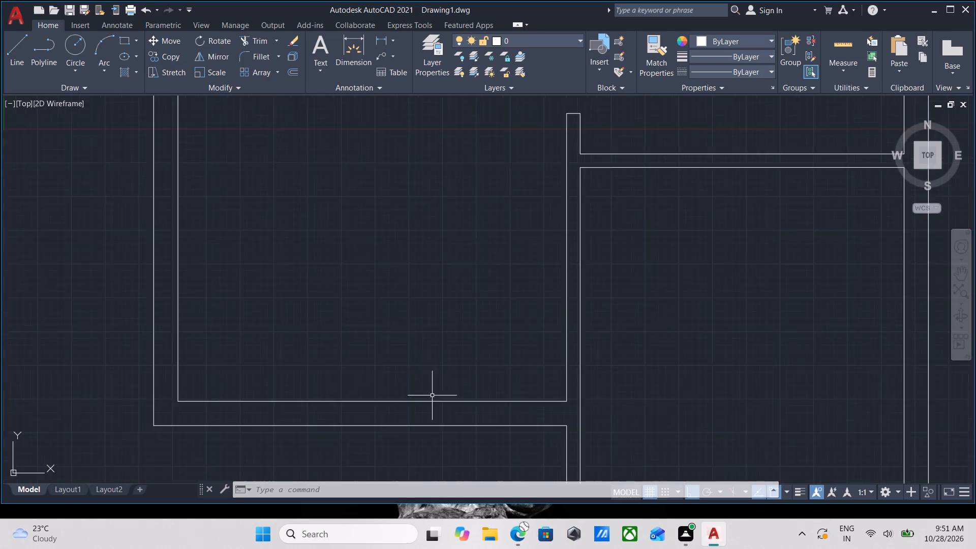
scroll(444, 383, "down", 2)
middle_click_drag(444, 382, 492, 474)
scroll(573, 410, "up", 1)
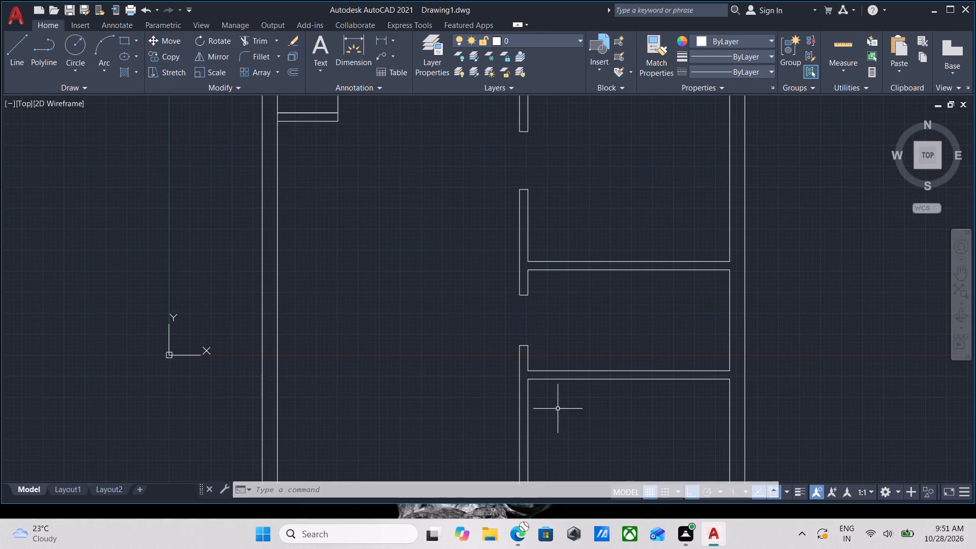
scroll(557, 409, "down", 1)
middle_click_drag(557, 409, 561, 368)
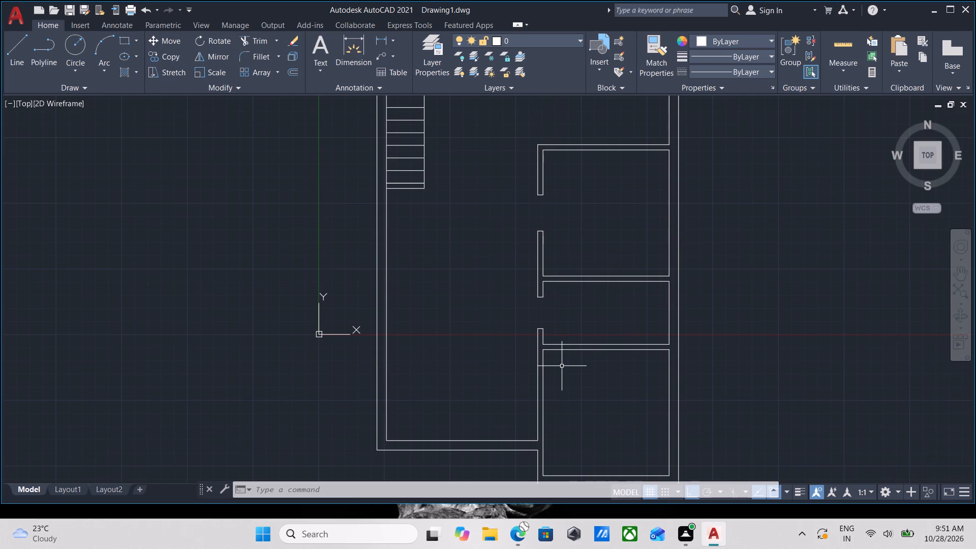
scroll(564, 361, "down", 1)
scroll(564, 361, "up", 2)
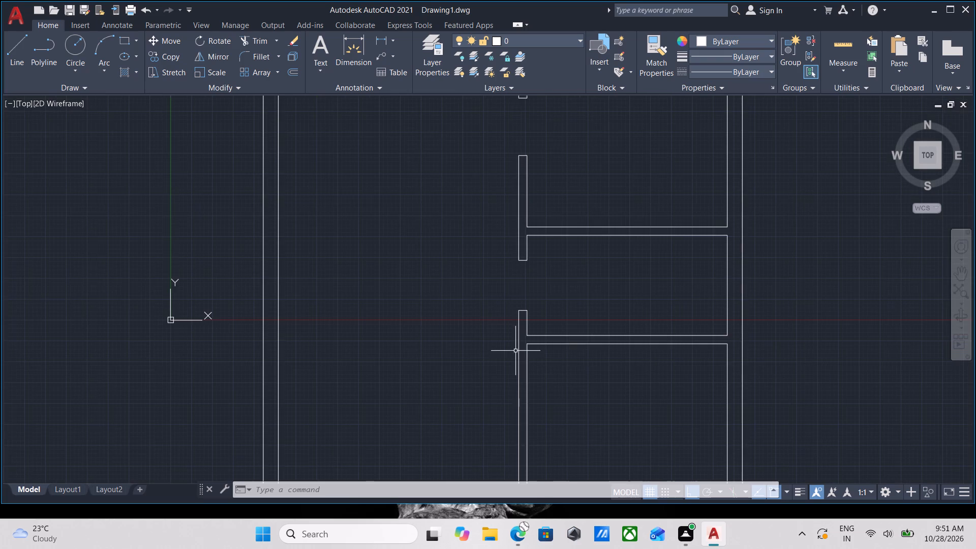
scroll(532, 401, "down", 2)
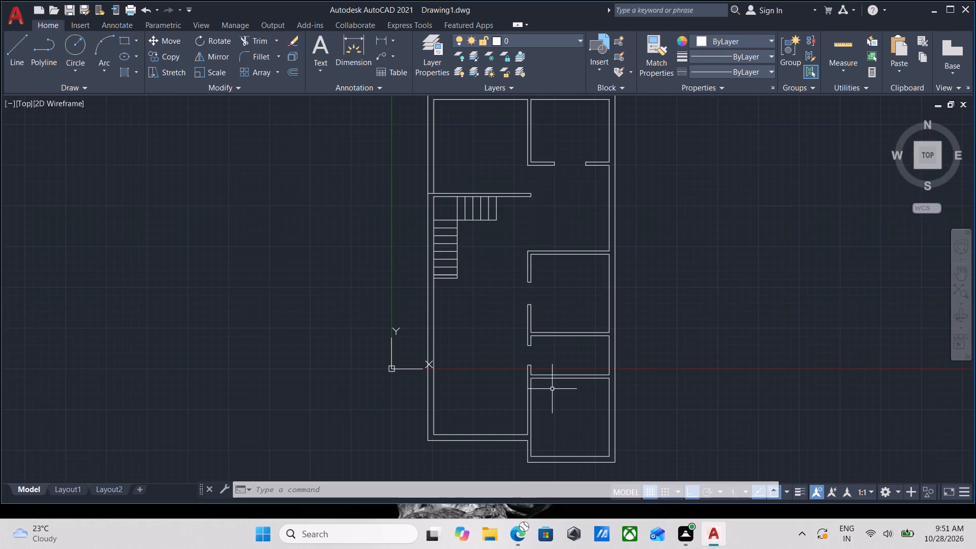
Draw a 5" line across the partition beside the bottom room, starting from the midpoint of the wall's stair-side face line.
key("l")
key("Return")
scroll(526, 407, "up", 2)
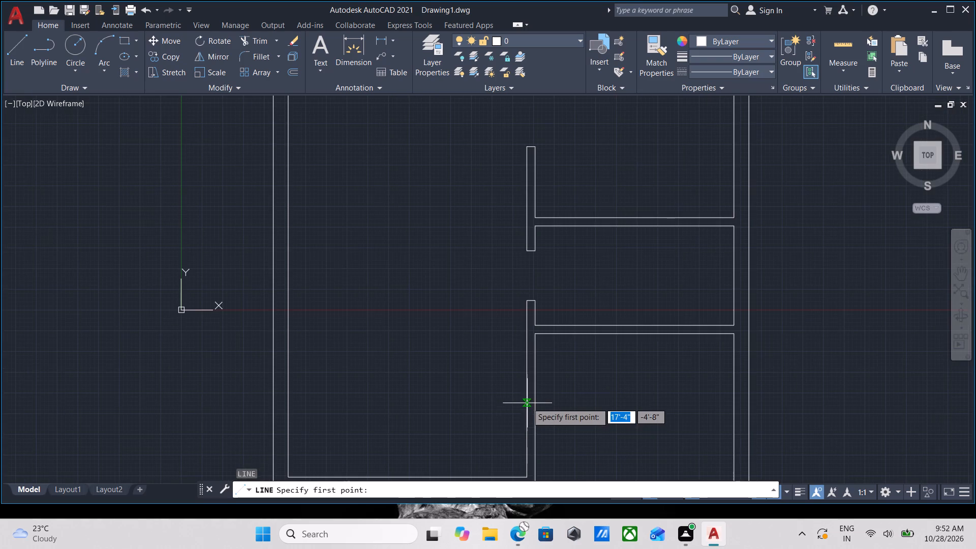
left_click(526, 391)
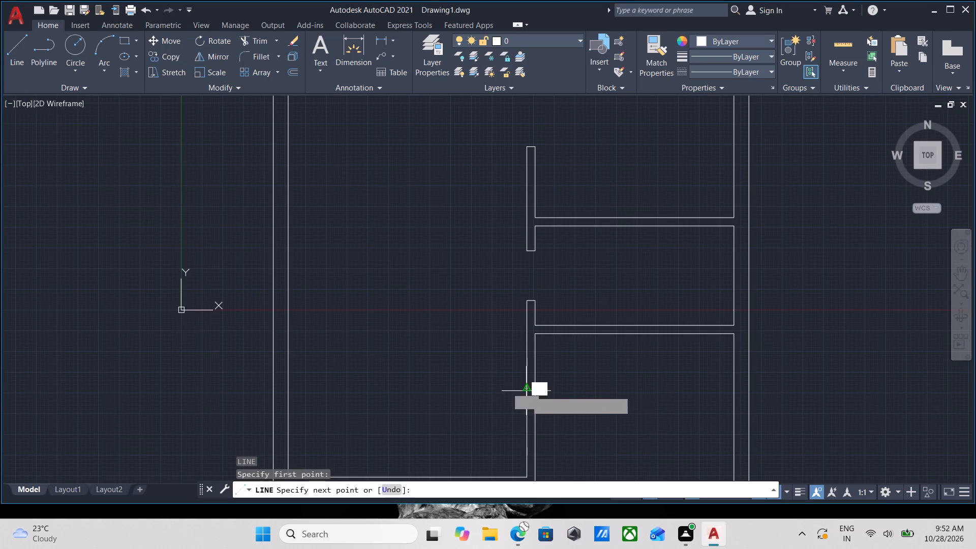
scroll(546, 386, "up", 2)
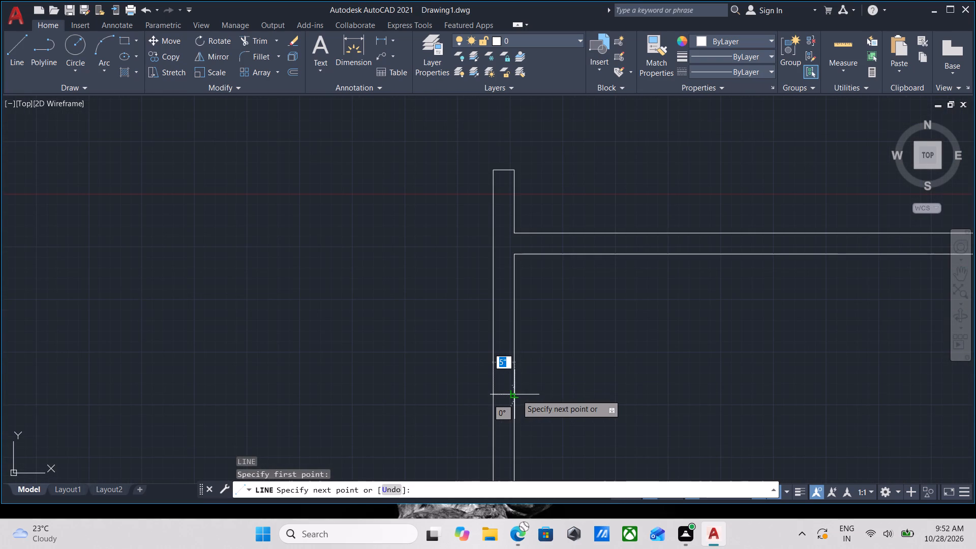
left_click(515, 394)
key("Escape")
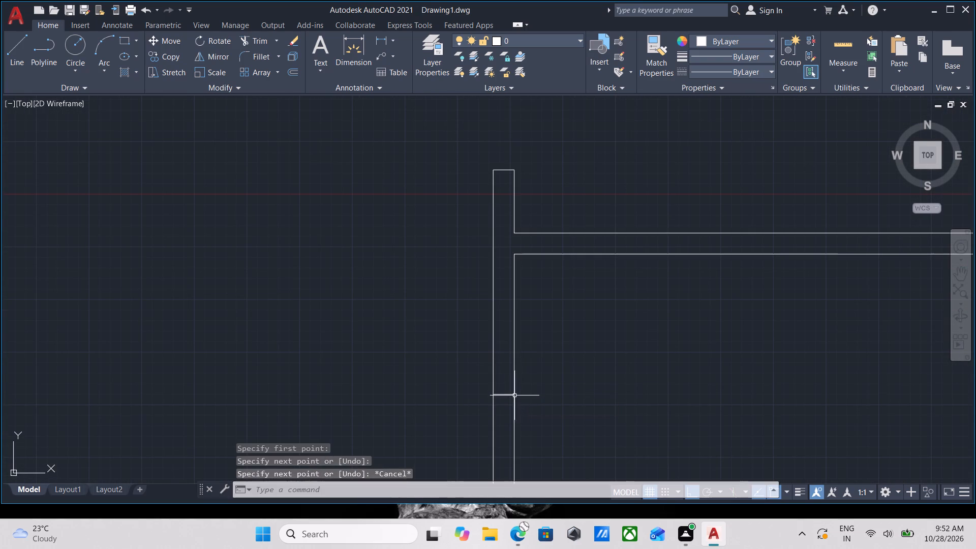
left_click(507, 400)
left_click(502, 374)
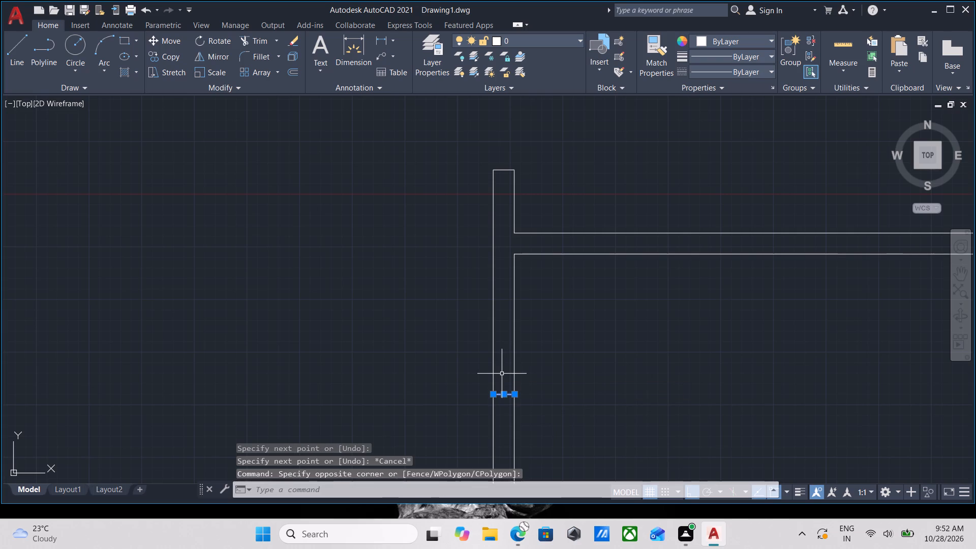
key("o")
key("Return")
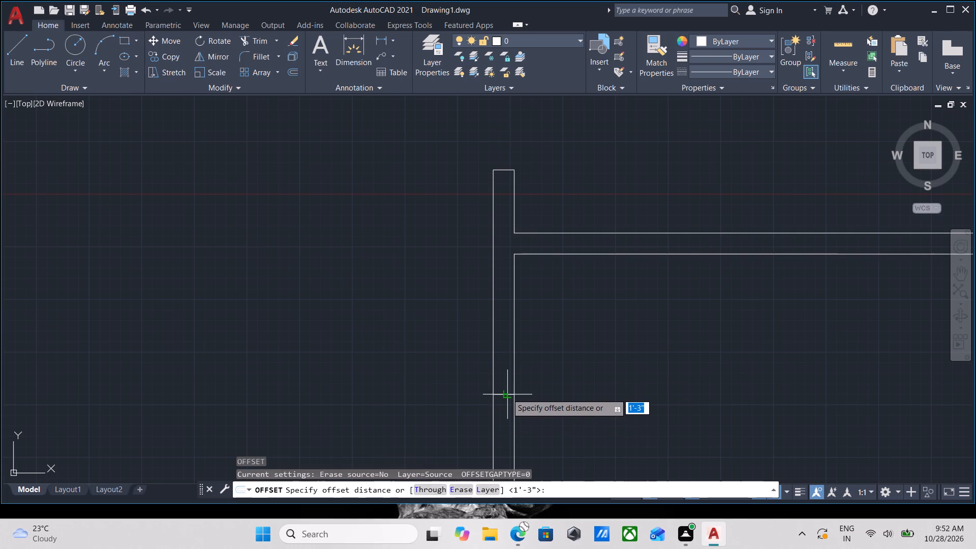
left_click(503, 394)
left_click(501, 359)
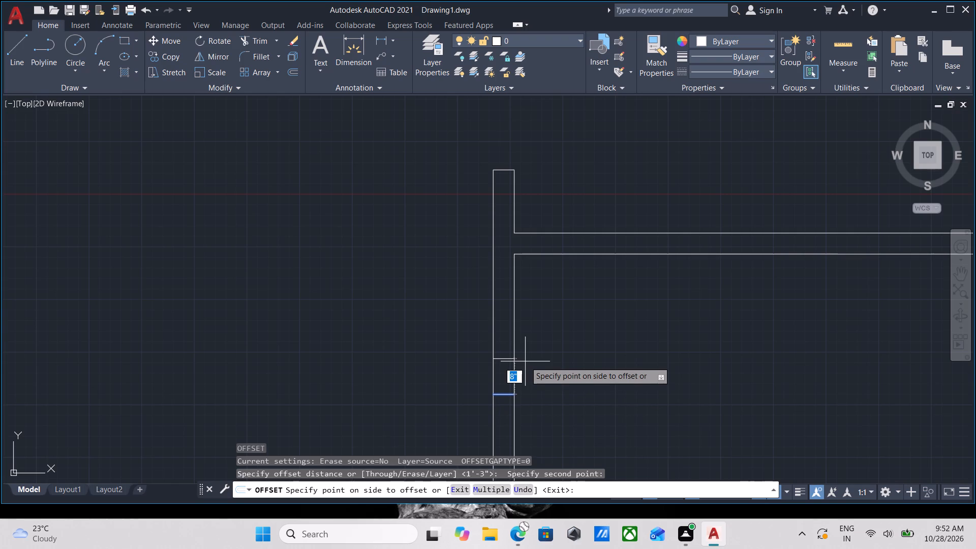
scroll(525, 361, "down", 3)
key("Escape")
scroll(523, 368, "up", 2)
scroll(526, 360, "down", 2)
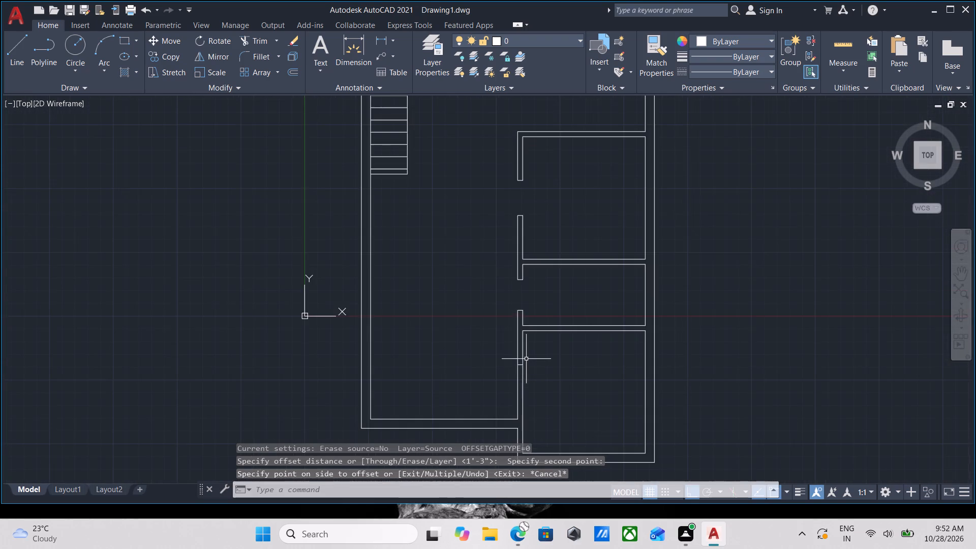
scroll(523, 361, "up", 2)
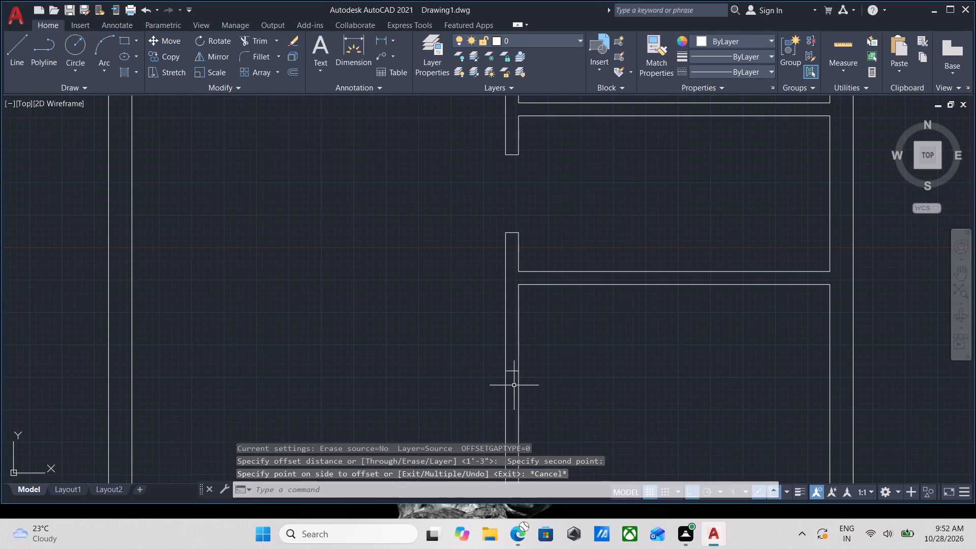
Erase the short cross line in the partition beside the bottom room.
left_click(512, 382)
left_click(511, 355)
right_click(511, 355)
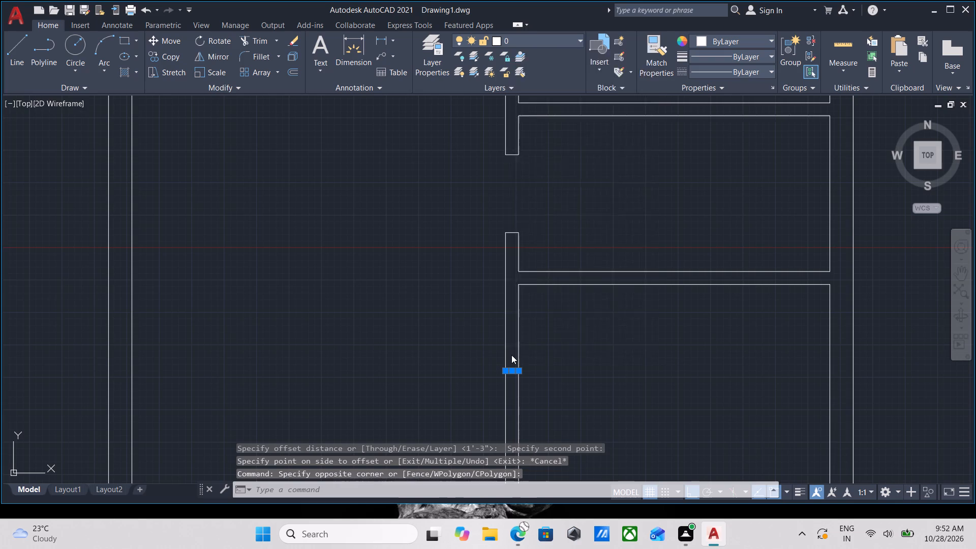
left_click(571, 116)
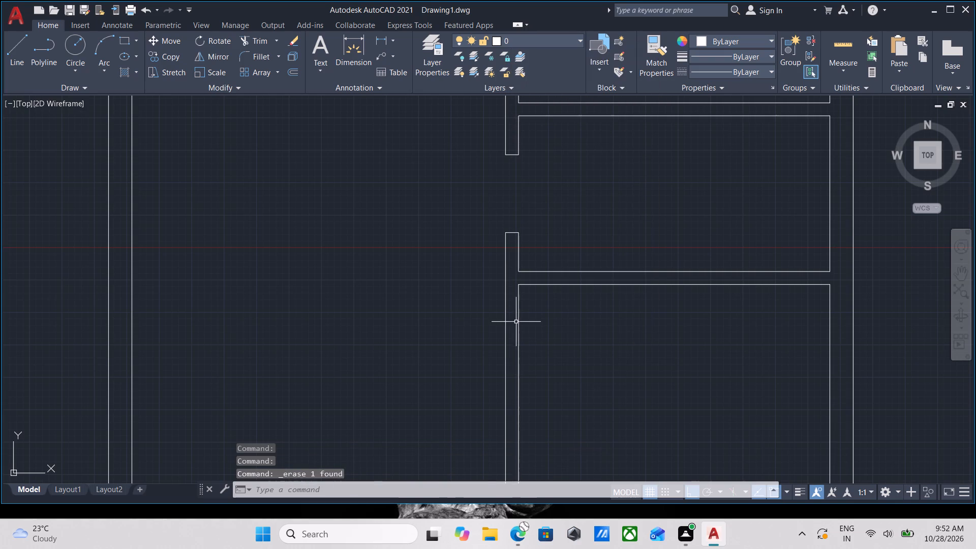
Draw a line straight across the bottom room's partition, from the midpoint of the stair-side face line to the opposite face.
scroll(516, 322, "down", 1)
key("l")
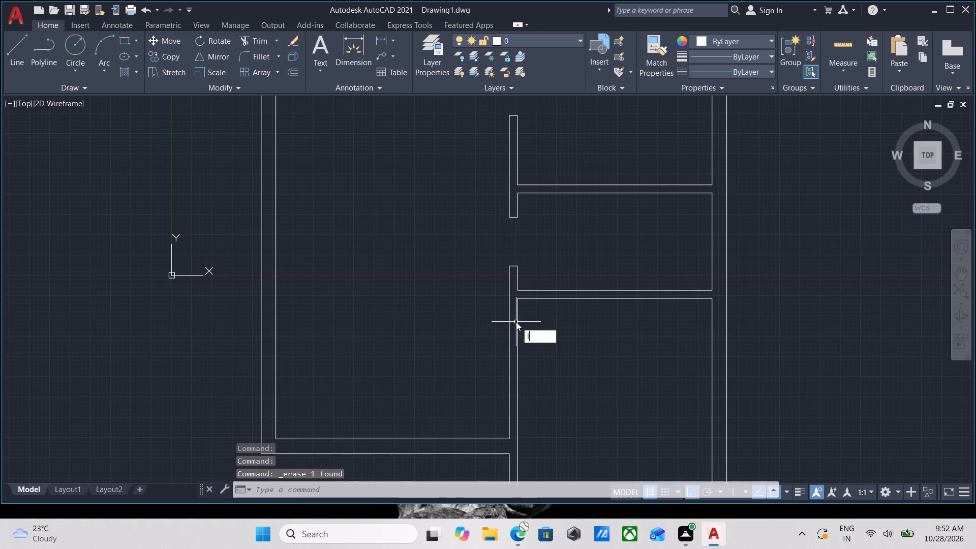
key("Return")
scroll(521, 360, "up", 1)
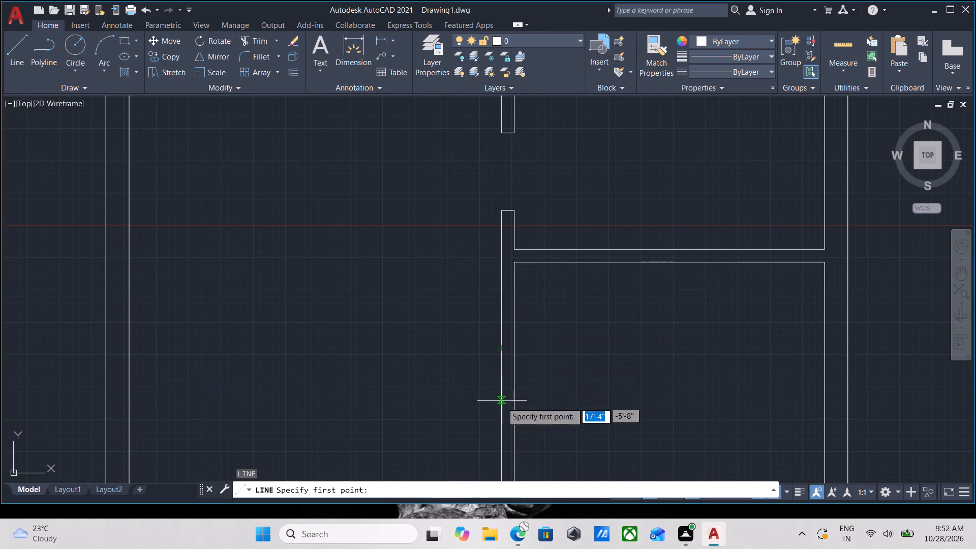
left_click(498, 347)
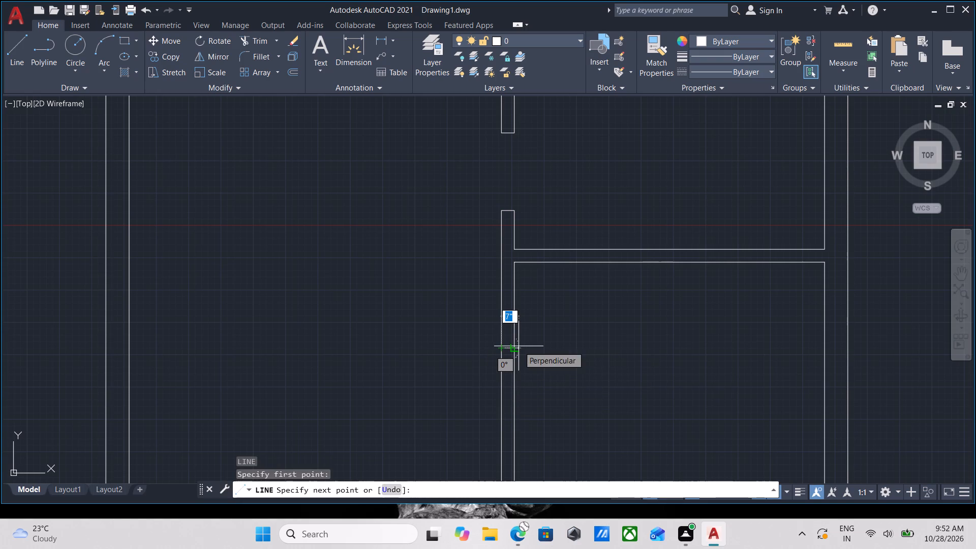
left_click(517, 346)
key("Escape")
scroll(517, 346, "up", 2)
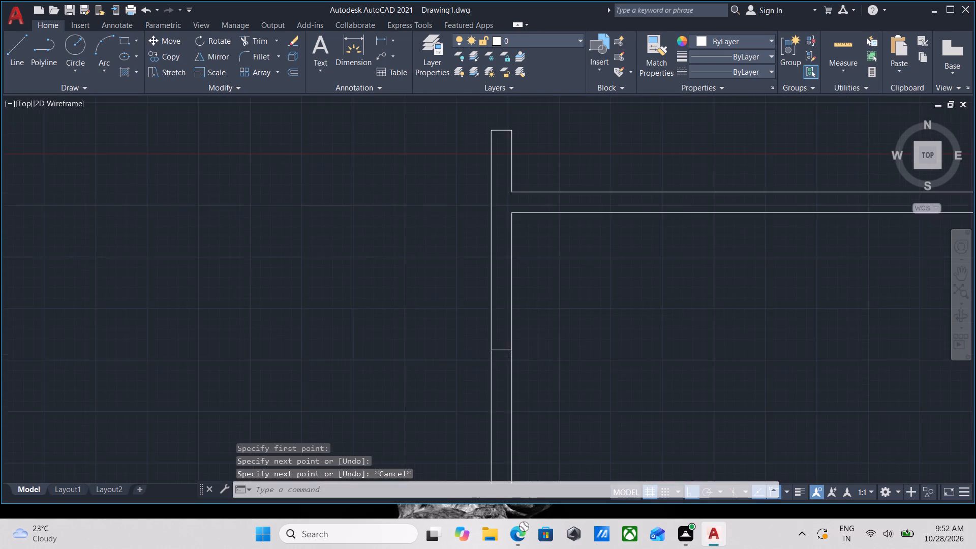
Offset the cross line 2' along the bottom room's partition, away from the small middle room.
left_click(500, 362)
left_click(496, 311)
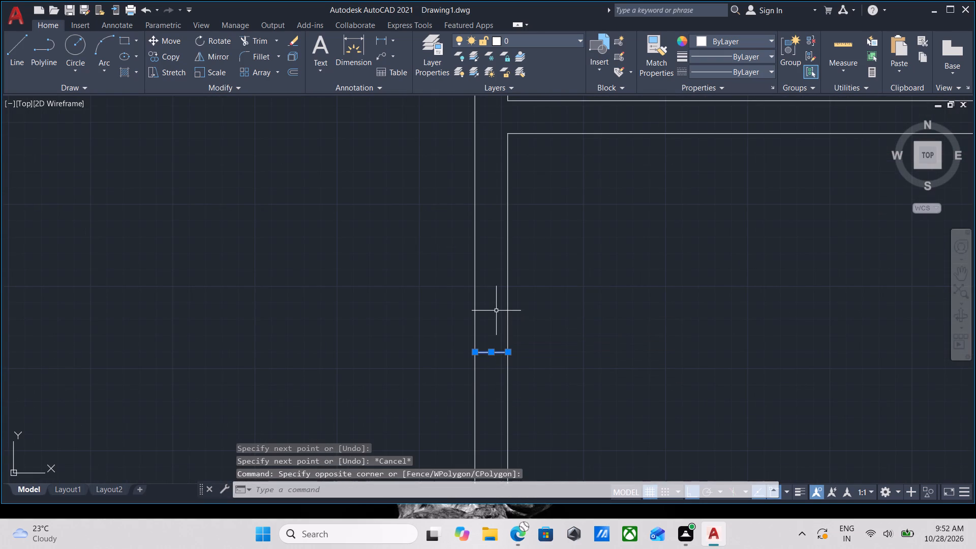
key("o")
key("Return")
left_click(492, 355)
left_click(486, 441)
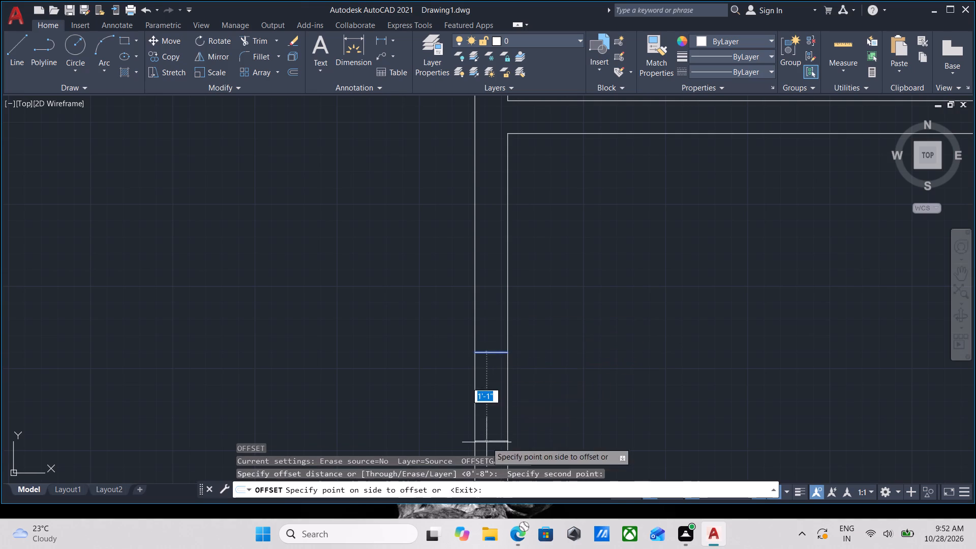
scroll(543, 302, "down", 1)
middle_click_drag(568, 271, 574, 266)
scroll(574, 266, "down", 1)
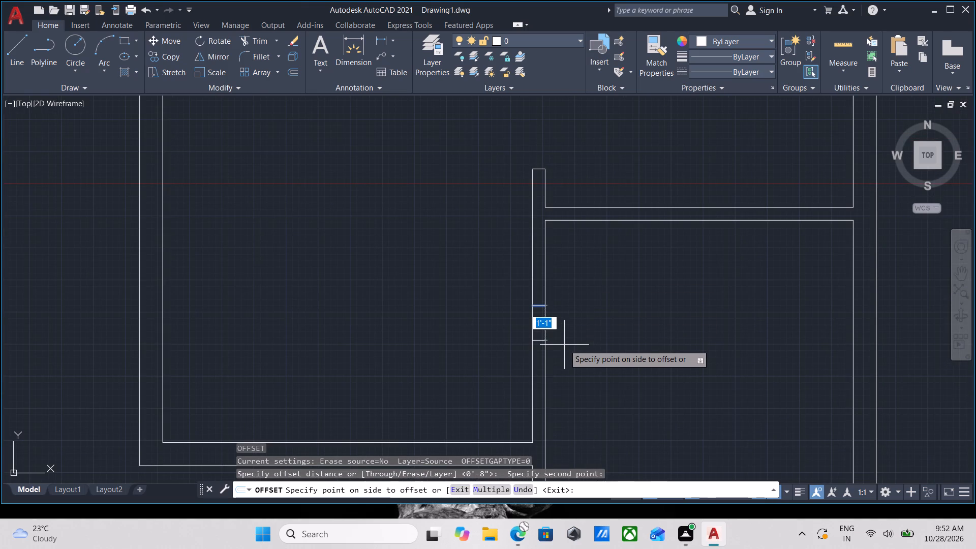
key("2")
key("apostrophe")
key("Return")
Offset the original cross line 1'6" along the partition toward the small middle room.
scroll(534, 294, "up", 2)
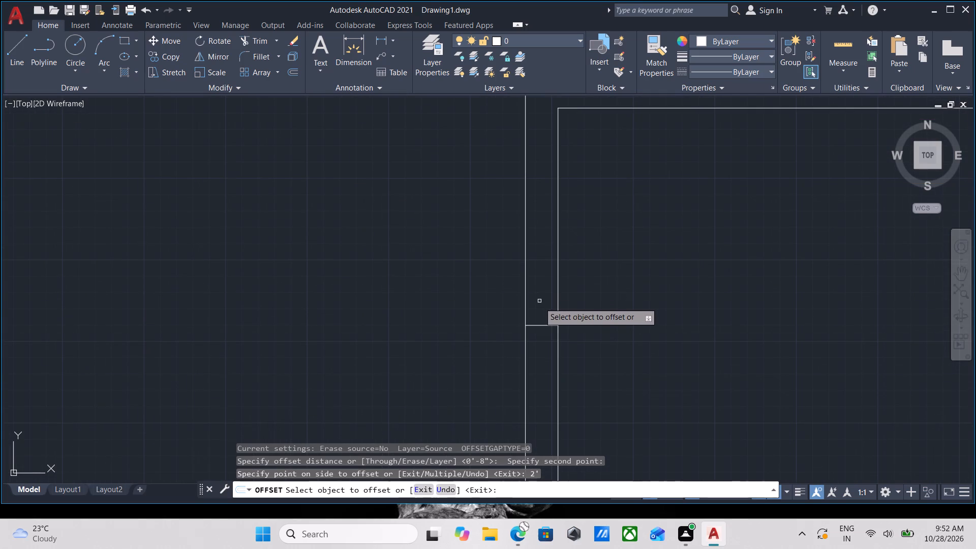
left_click(542, 325)
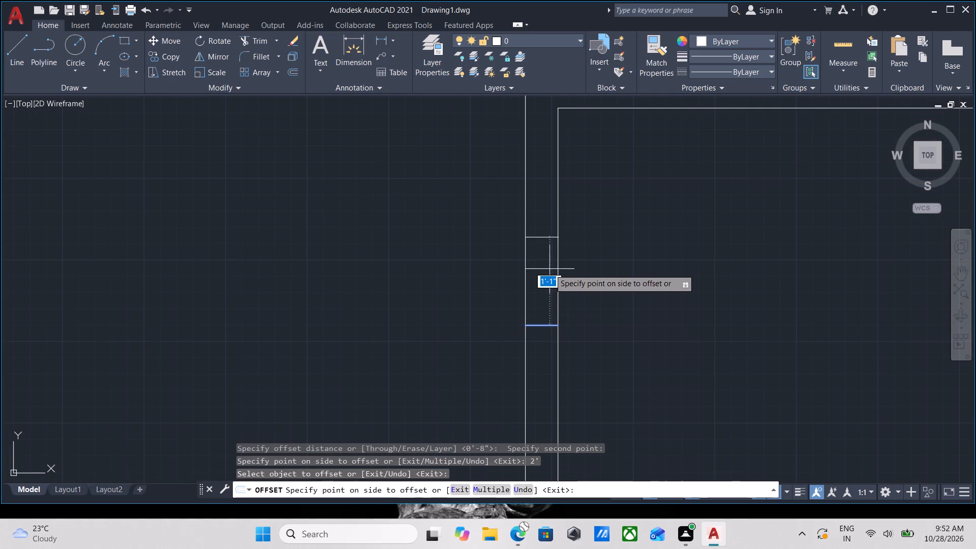
type("1'")
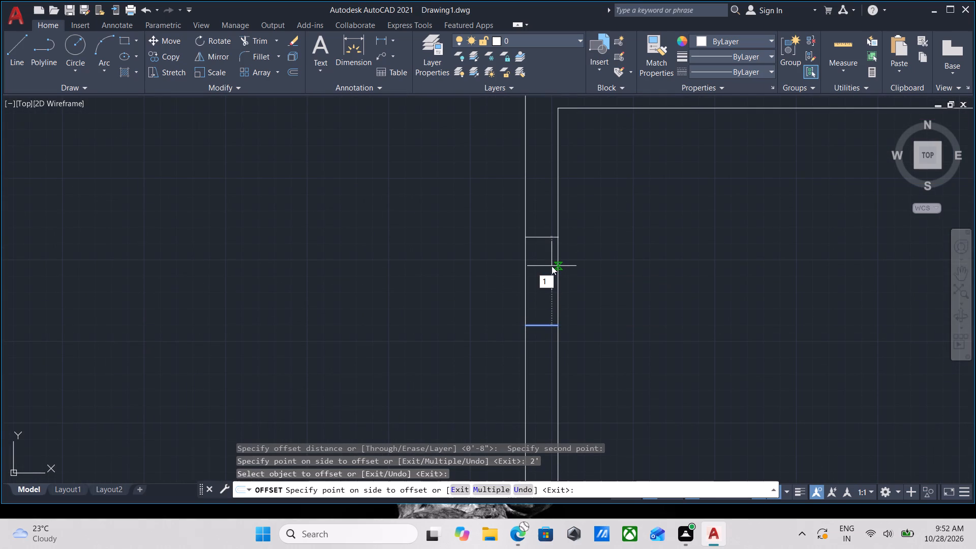
key("6")
key("Return")
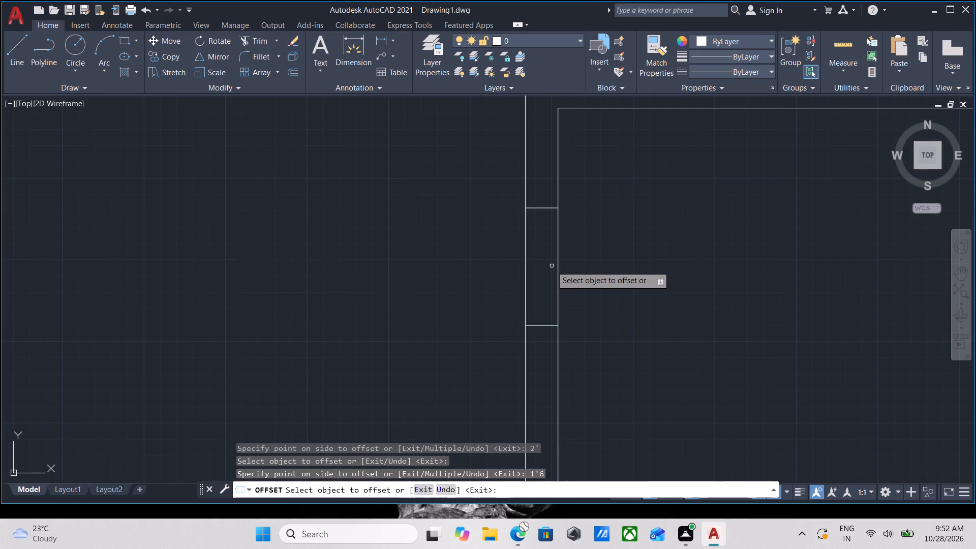
scroll(581, 257, "down", 2)
key("Escape")
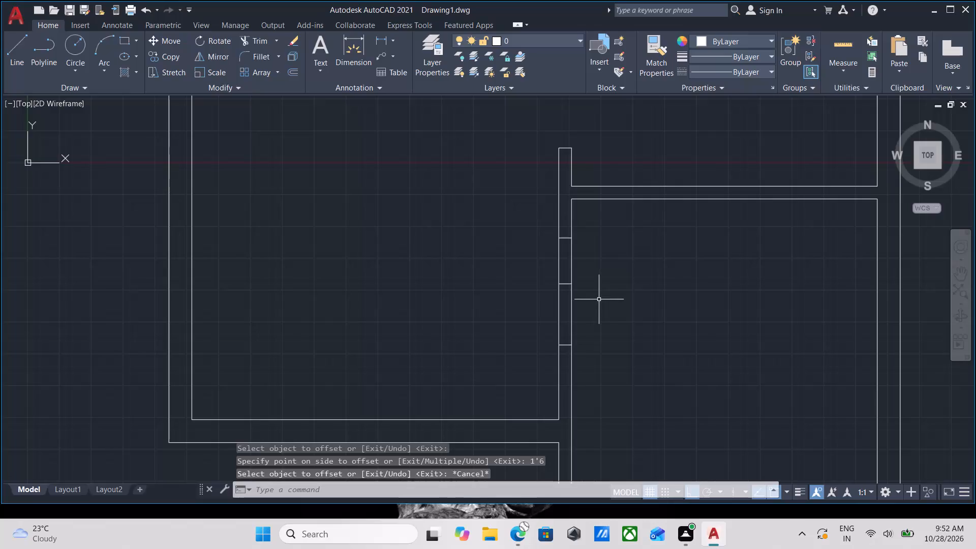
Trim both wall lines between the two offset cross lines and remove the middle cross line to open the bottom room.
type("tr")
key("Return")
left_click(587, 277)
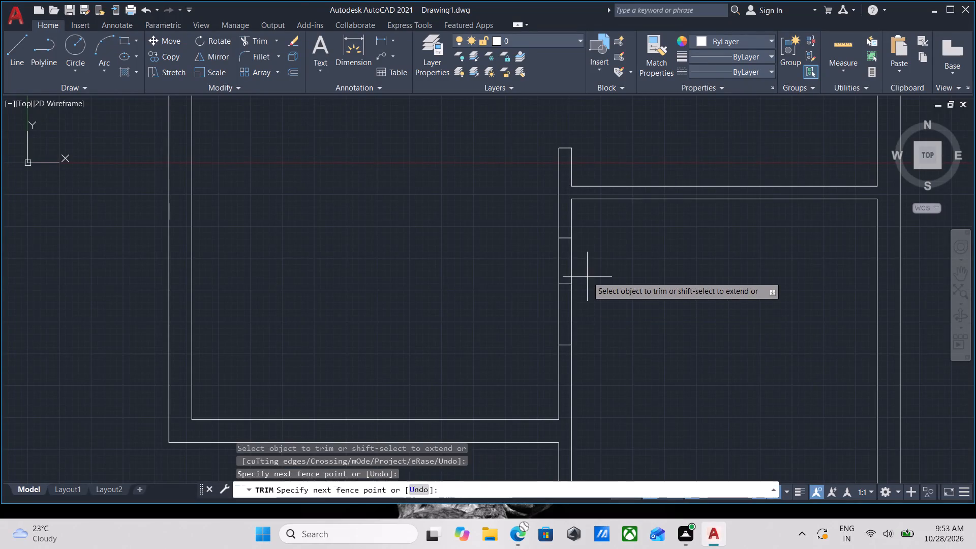
left_click(507, 259)
left_click_drag(642, 307, 634, 305)
left_click(486, 308)
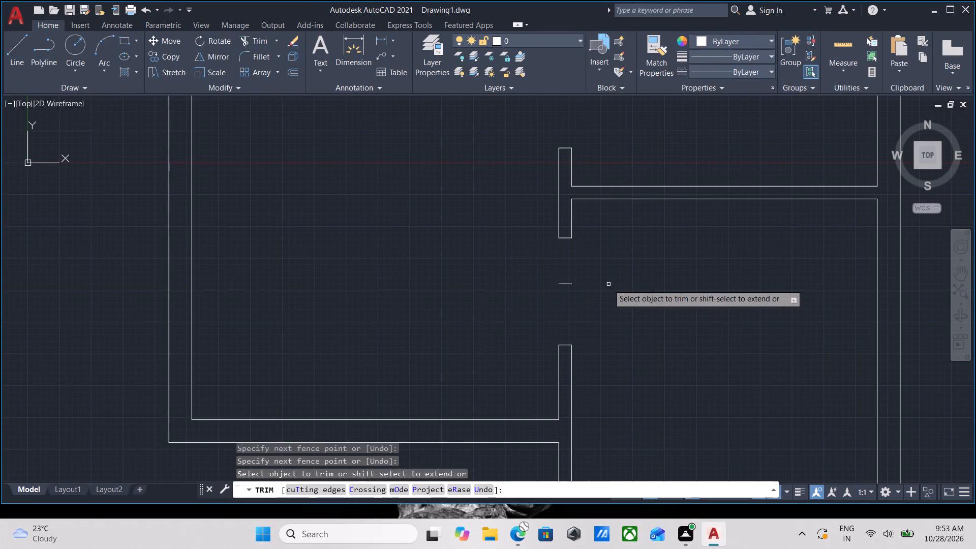
left_click(606, 286)
left_click(552, 283)
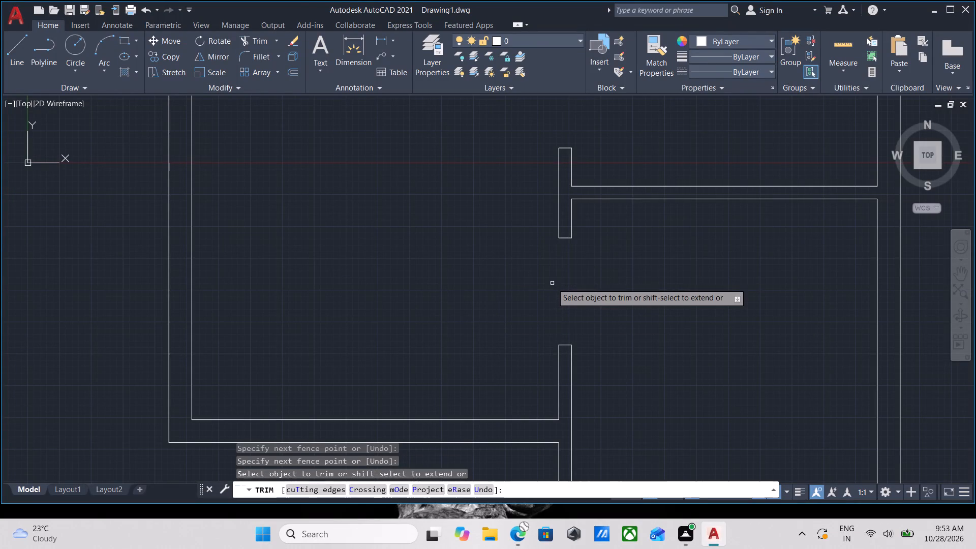
scroll(555, 281, "down", 2)
middle_click_drag(555, 281, 574, 396)
middle_click_drag(620, 243, 637, 298)
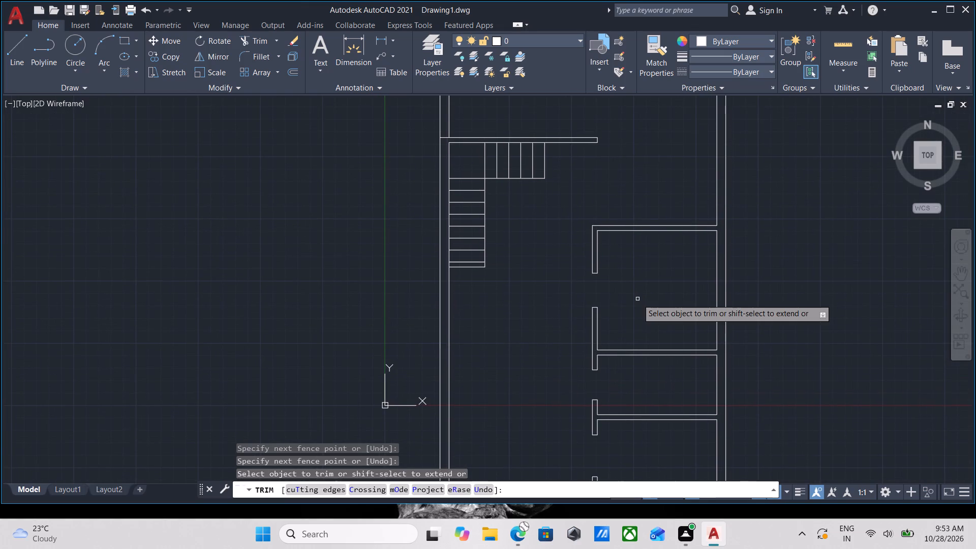
key("Escape")
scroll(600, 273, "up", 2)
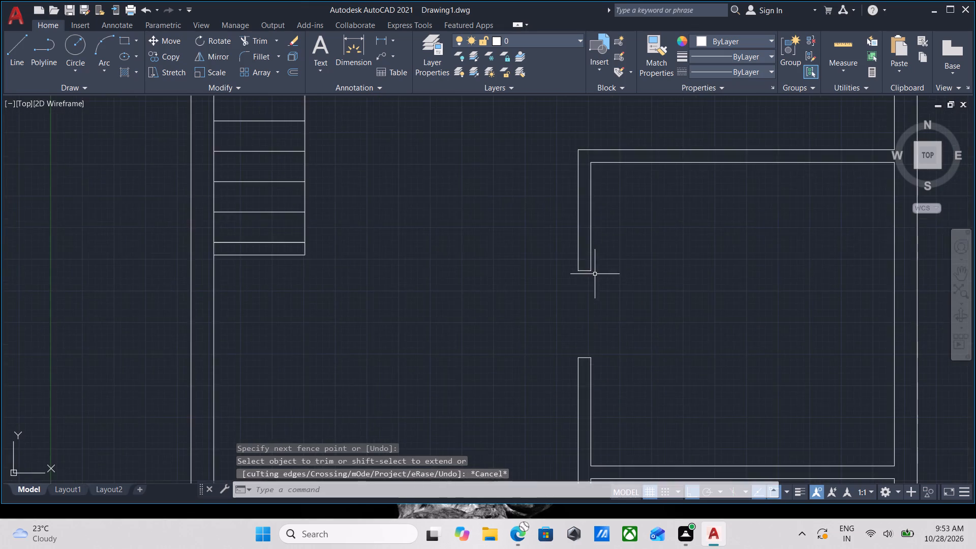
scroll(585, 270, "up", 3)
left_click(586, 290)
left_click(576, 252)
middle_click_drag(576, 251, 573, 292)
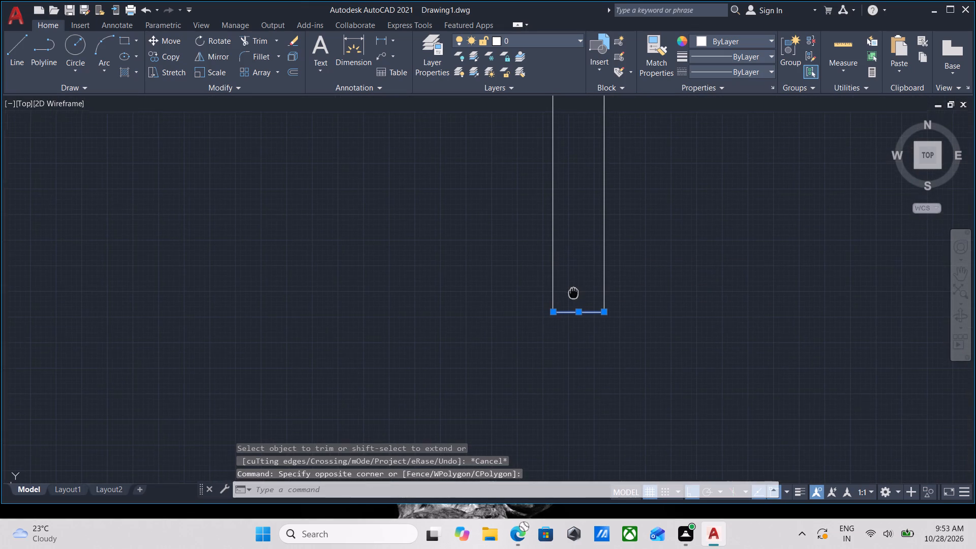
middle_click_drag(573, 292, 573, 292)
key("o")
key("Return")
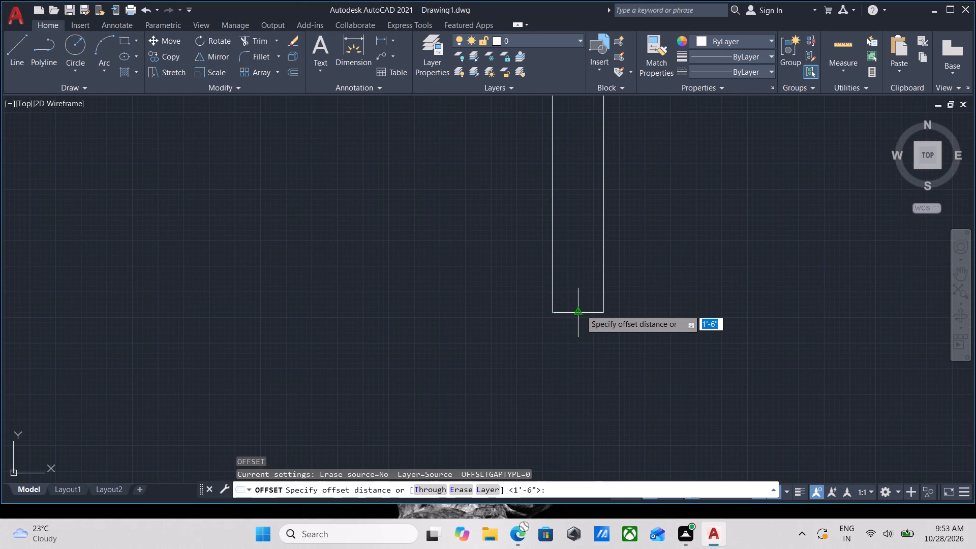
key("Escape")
Measure the width of the opening in the room above the small middle room with a linear dimension, without placing it.
scroll(580, 310, "down", 4)
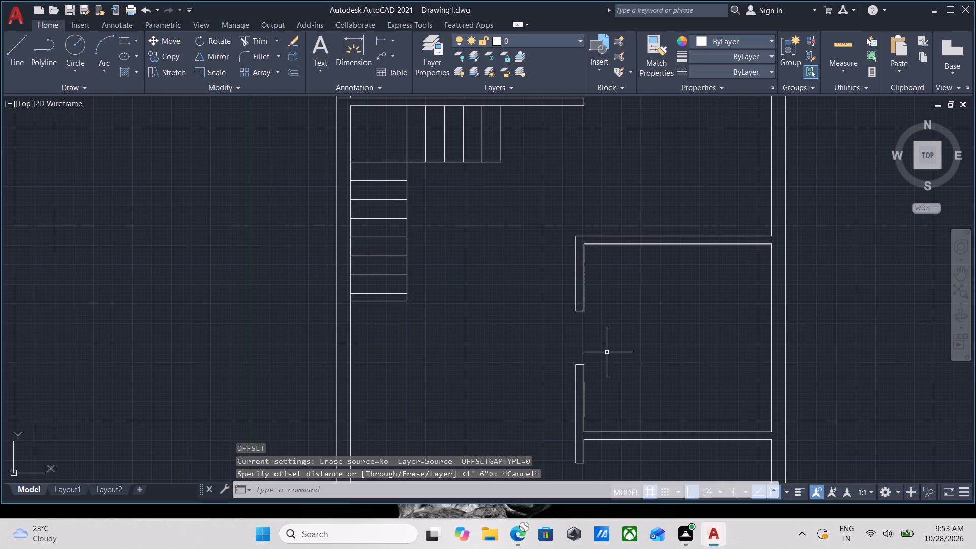
key("d")
key("l")
key("i")
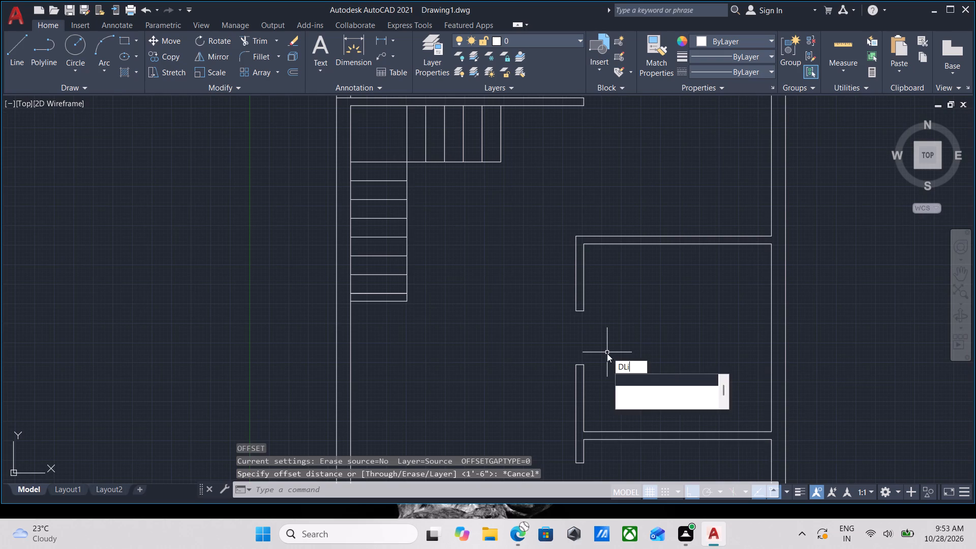
key("Return")
scroll(588, 311, "up", 1)
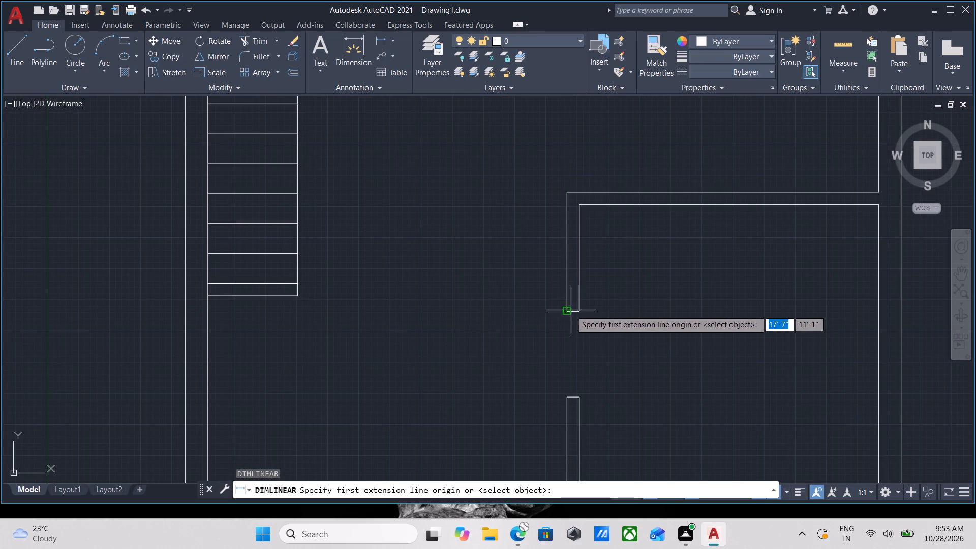
left_click(573, 310)
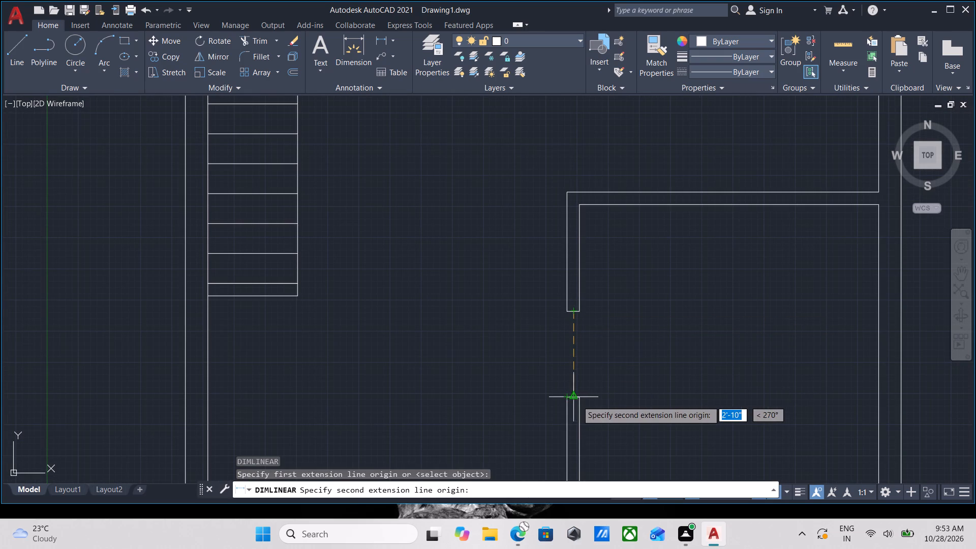
left_click(577, 401)
scroll(585, 359, "down", 3)
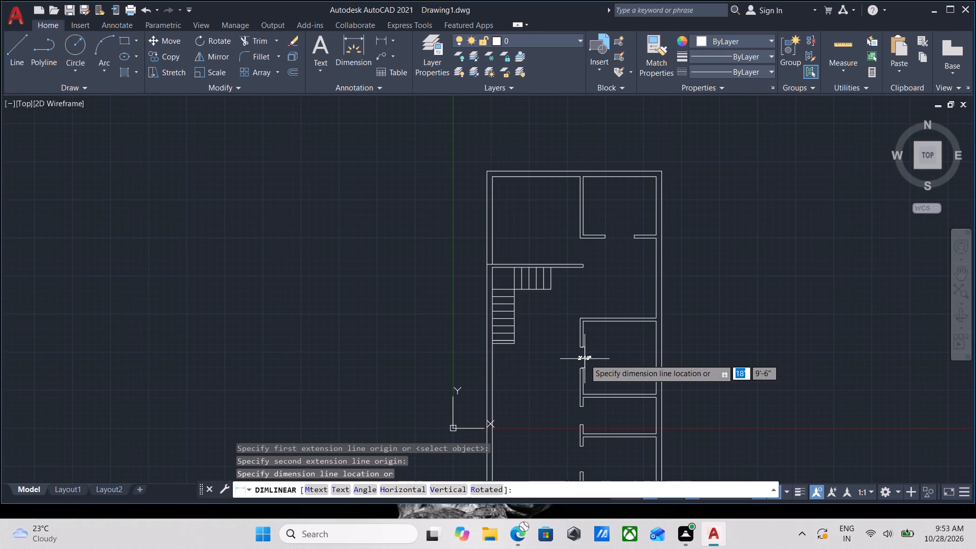
key("Escape")
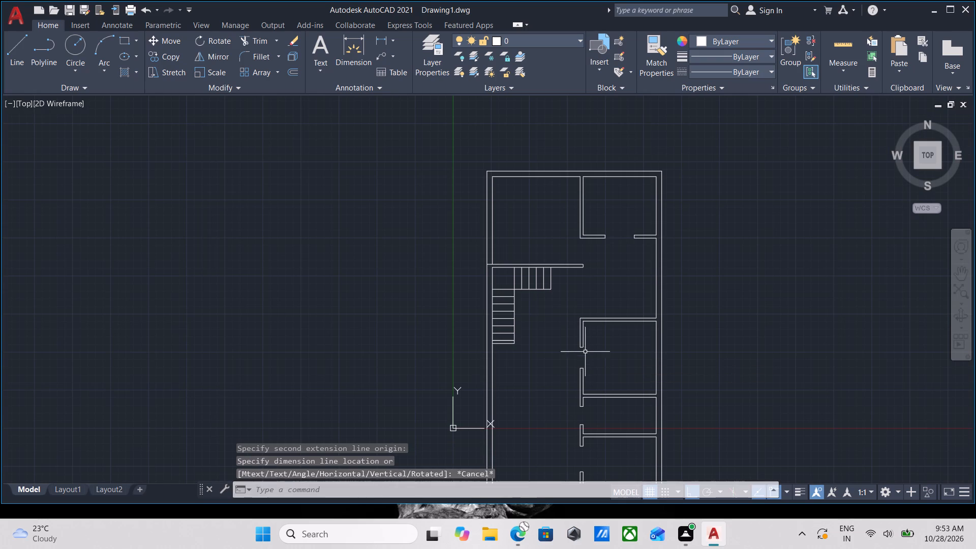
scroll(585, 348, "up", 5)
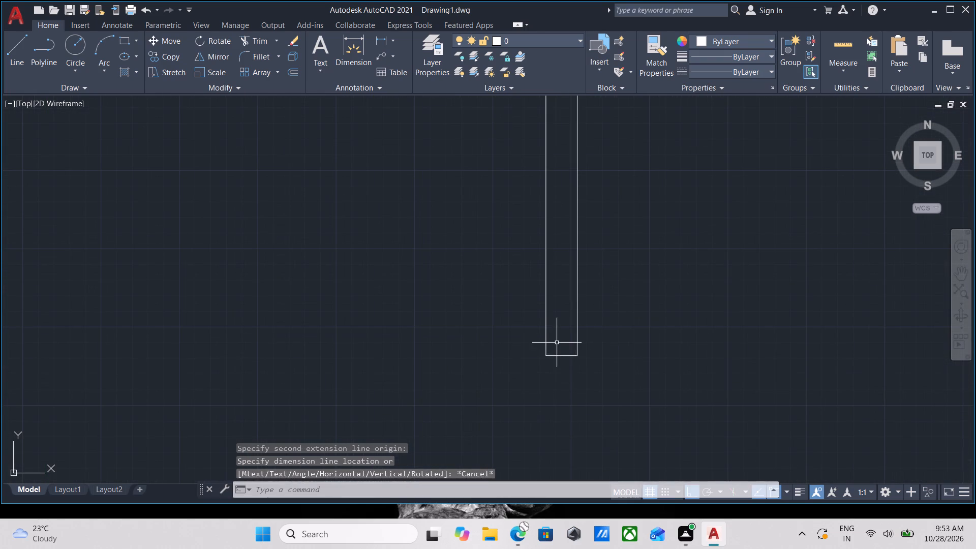
Erase the short end line on the upper side of the opening in the room above the small middle room.
left_click(572, 376)
left_click(557, 343)
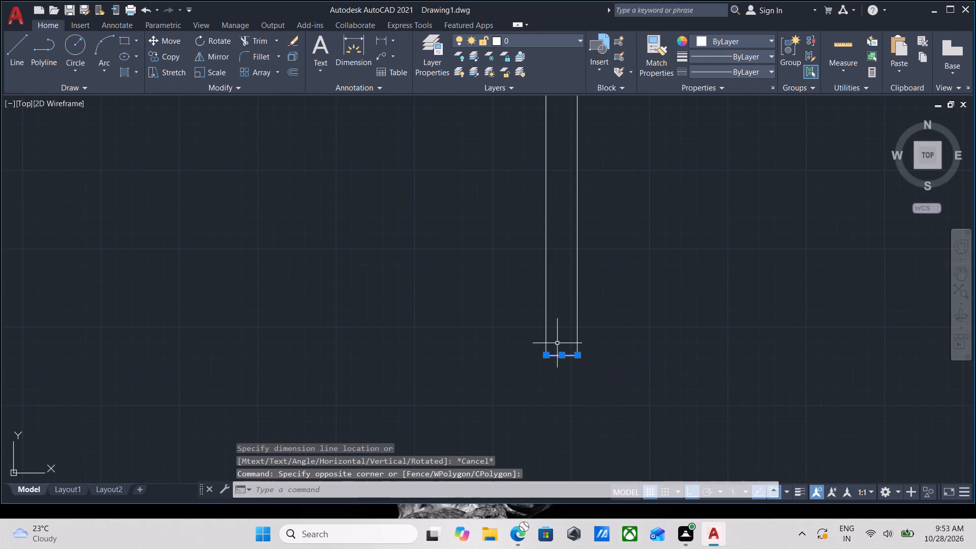
right_click(557, 343)
left_click(598, 109)
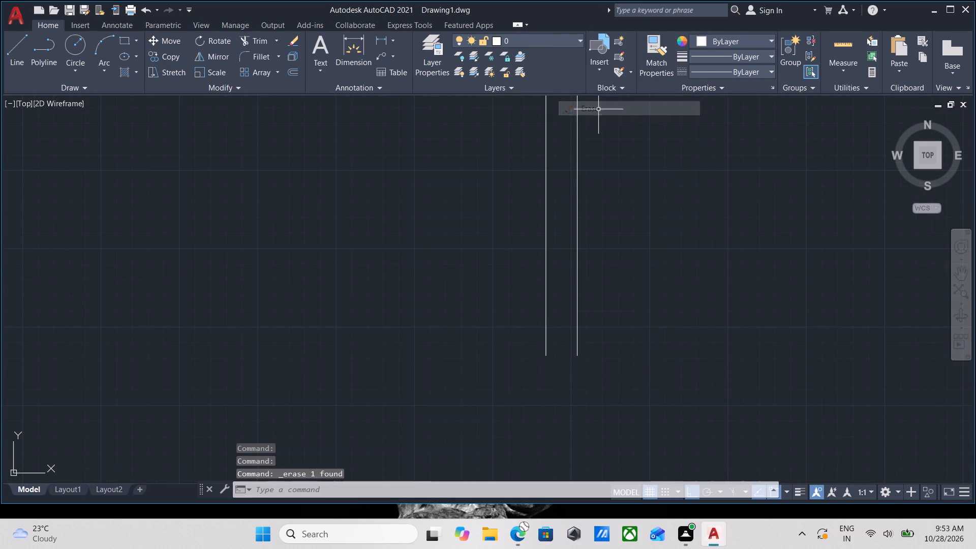
Offset the end line on the opening's lower side 3'6" upward, across the partition above the opening.
scroll(575, 304, "down", 2)
scroll(559, 362, "up", 2)
middle_click_drag(597, 373, 617, 270)
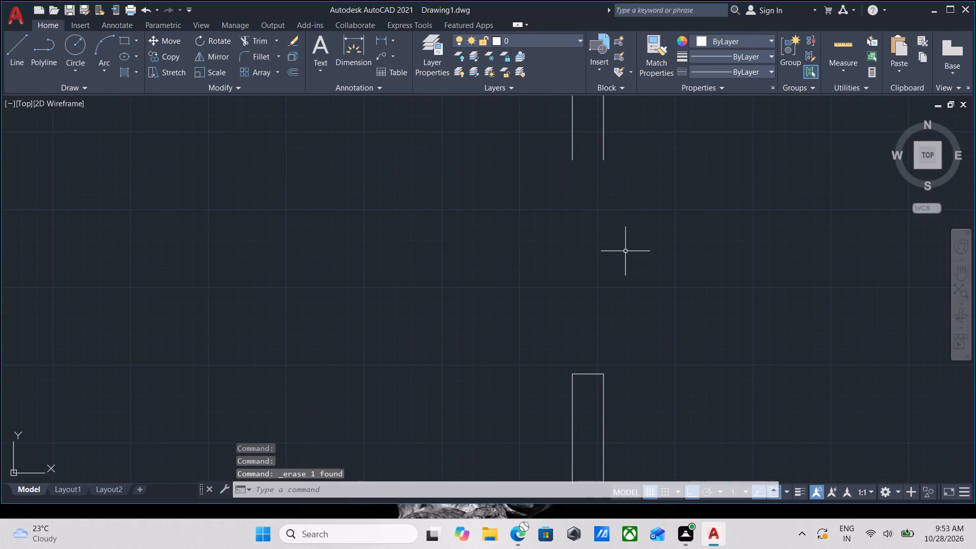
left_click(597, 392)
left_click(584, 330)
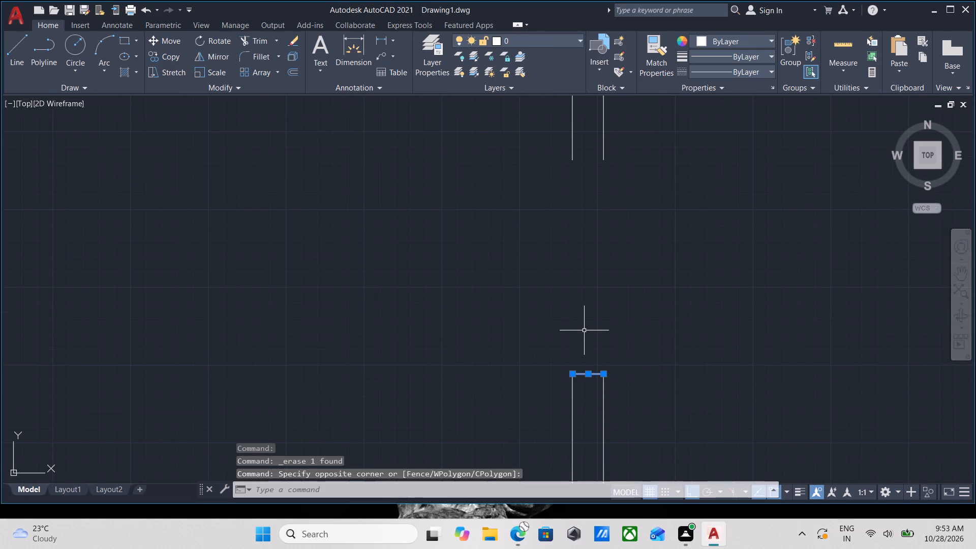
key("o")
key("Return")
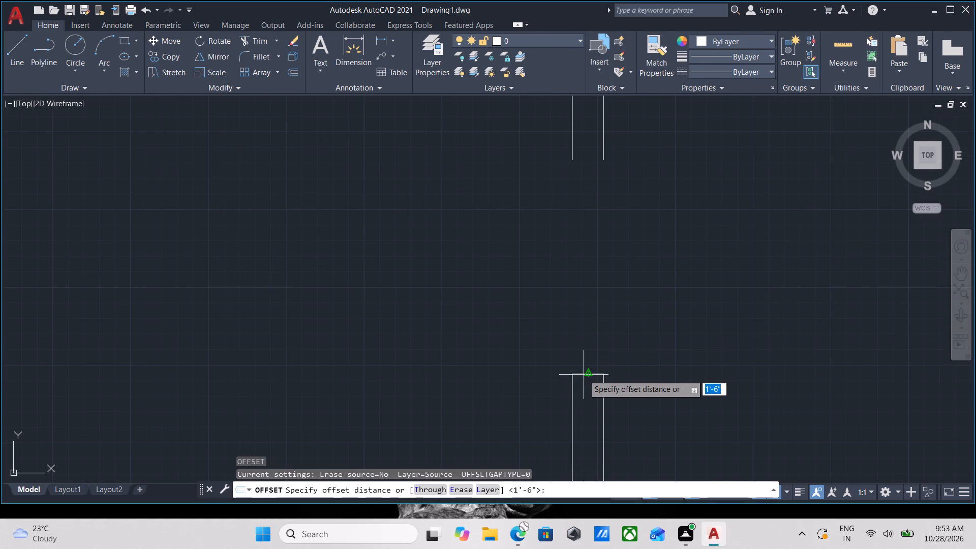
left_click(590, 374)
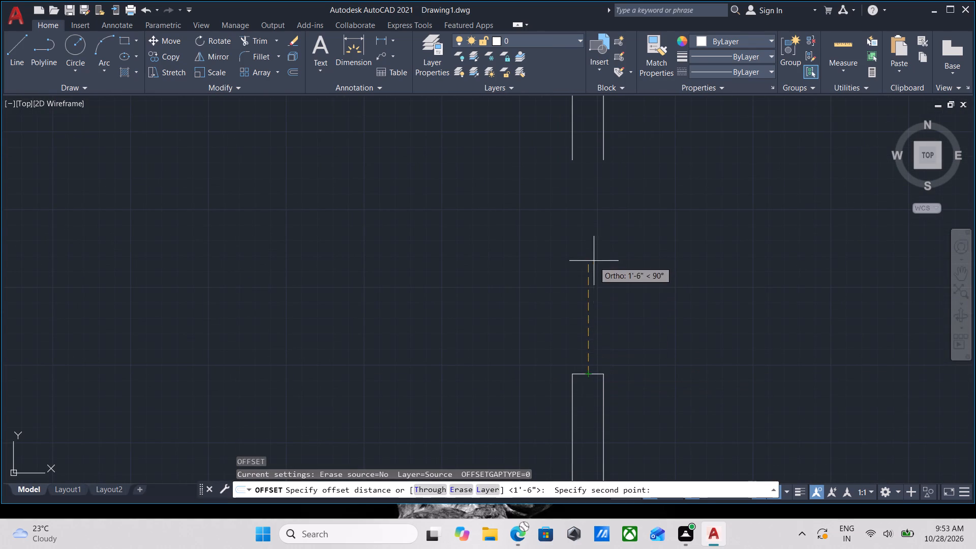
left_click(591, 233)
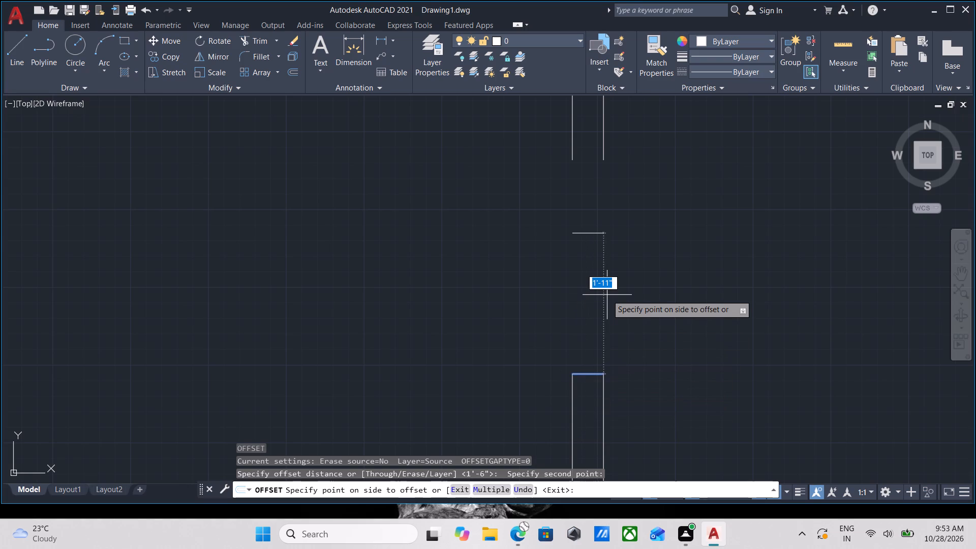
type("3'")
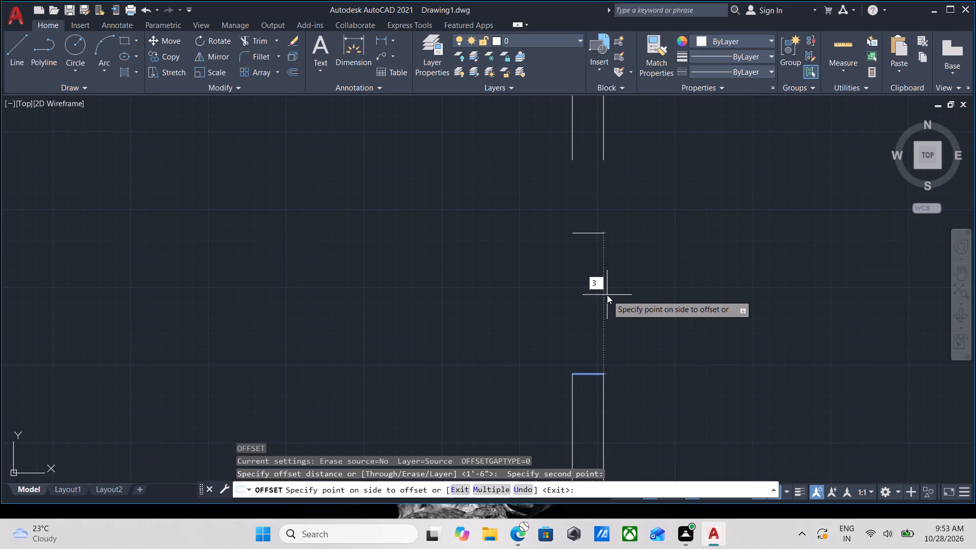
key("6")
key("Return")
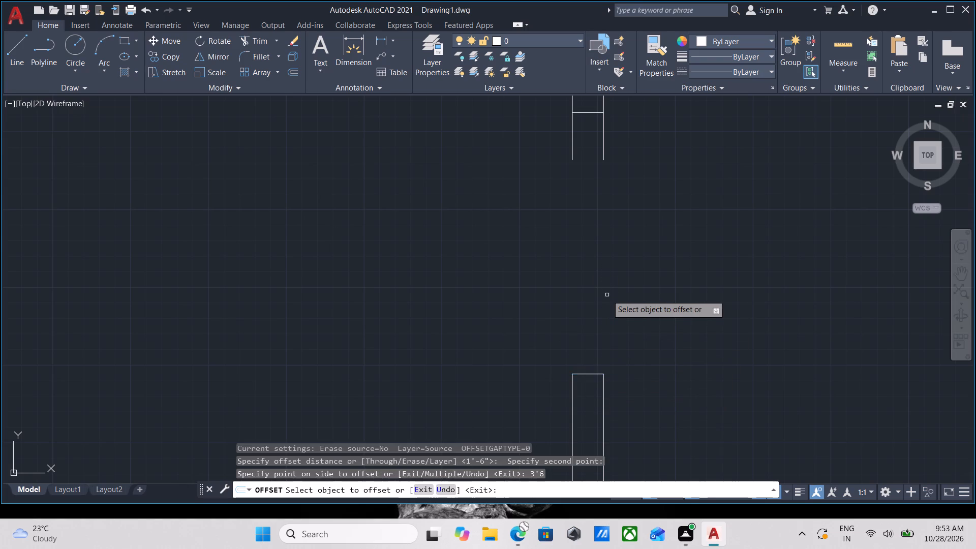
scroll(607, 295, "down", 2)
middle_click_drag(607, 295, 607, 354)
key("Escape")
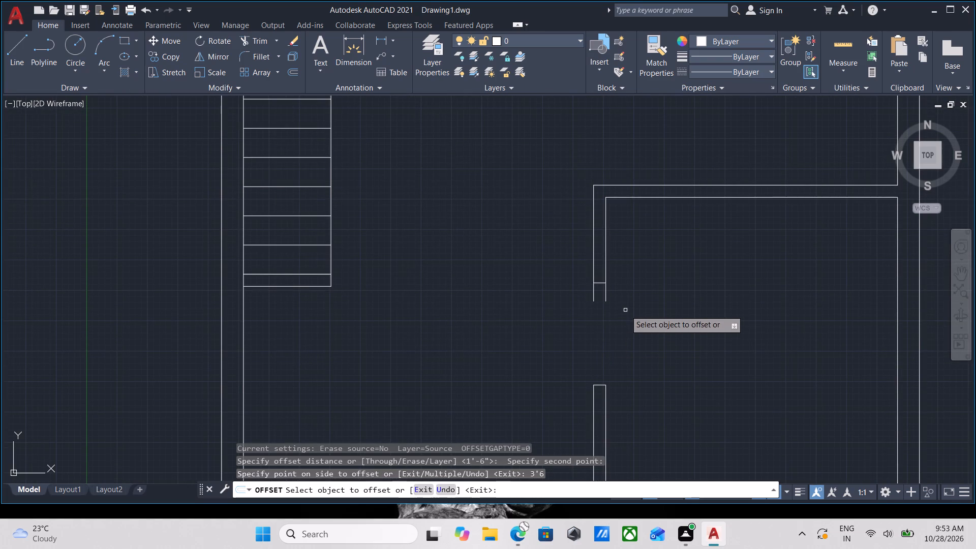
Trim both partition line stubs that extend below the new cross line to finish the opening's upper edge.
type("tr")
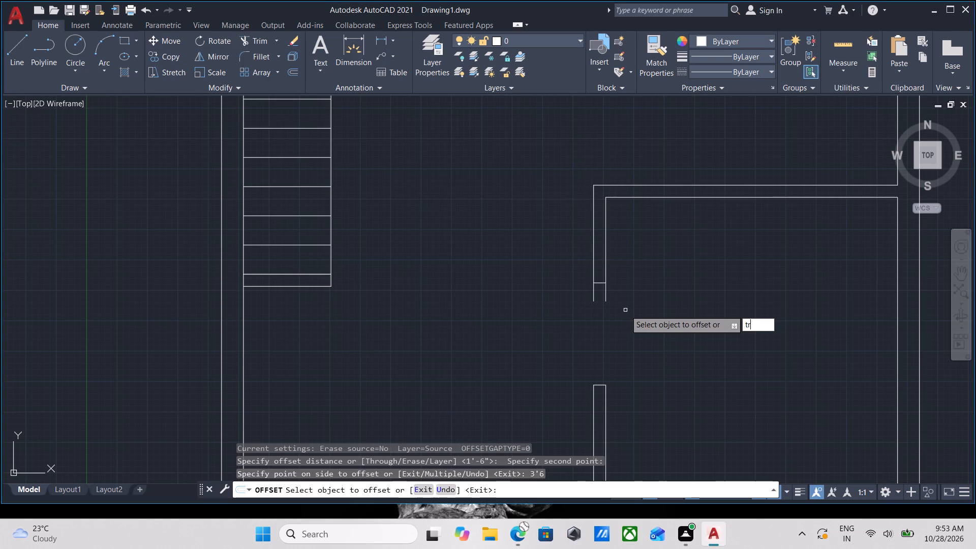
key("Return")
left_click(621, 291)
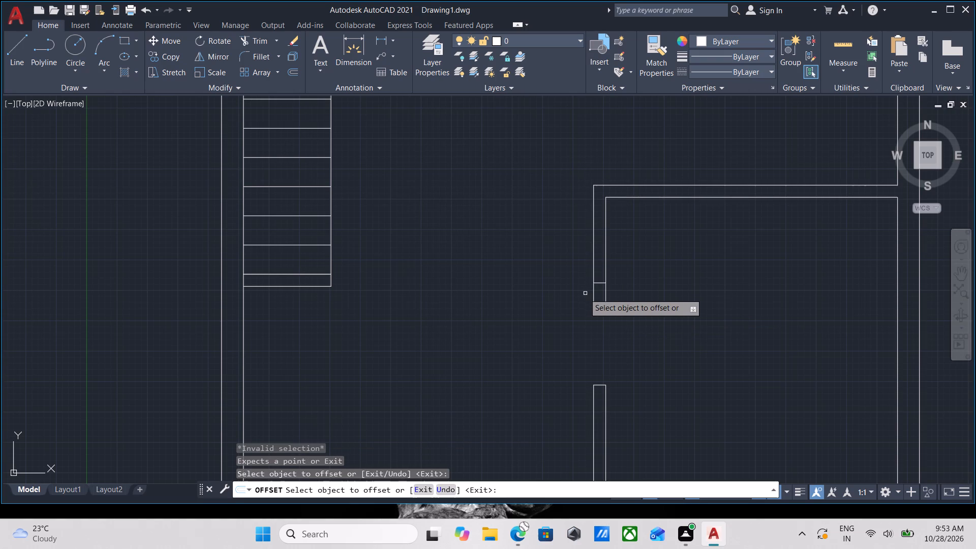
key("Escape")
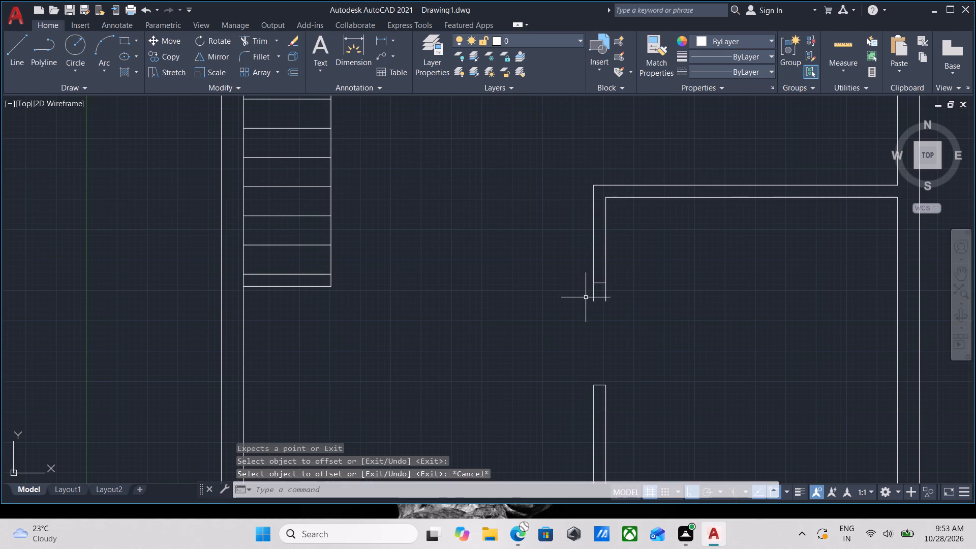
type("tr")
key("Return")
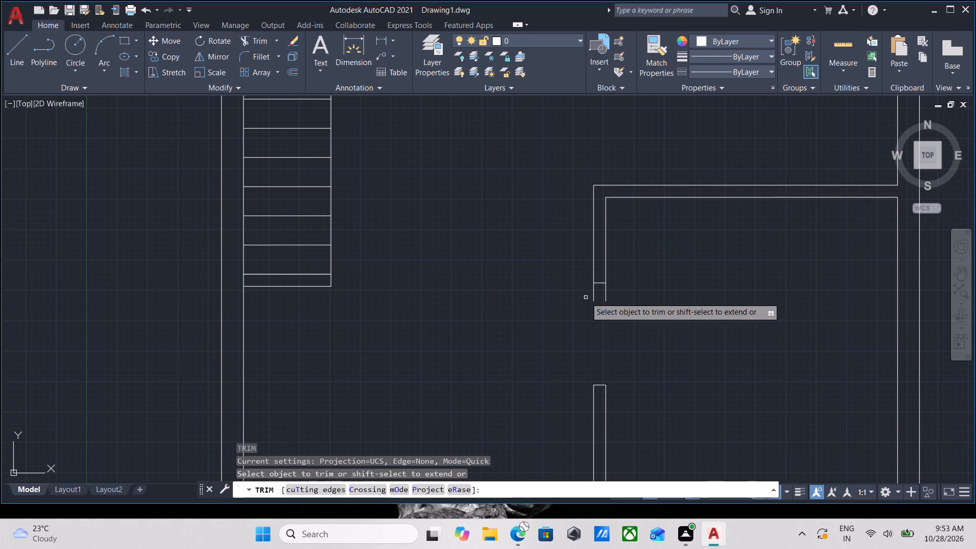
scroll(614, 301, "up", 2)
left_click(626, 277)
left_click(503, 284)
scroll(503, 284, "down", 2)
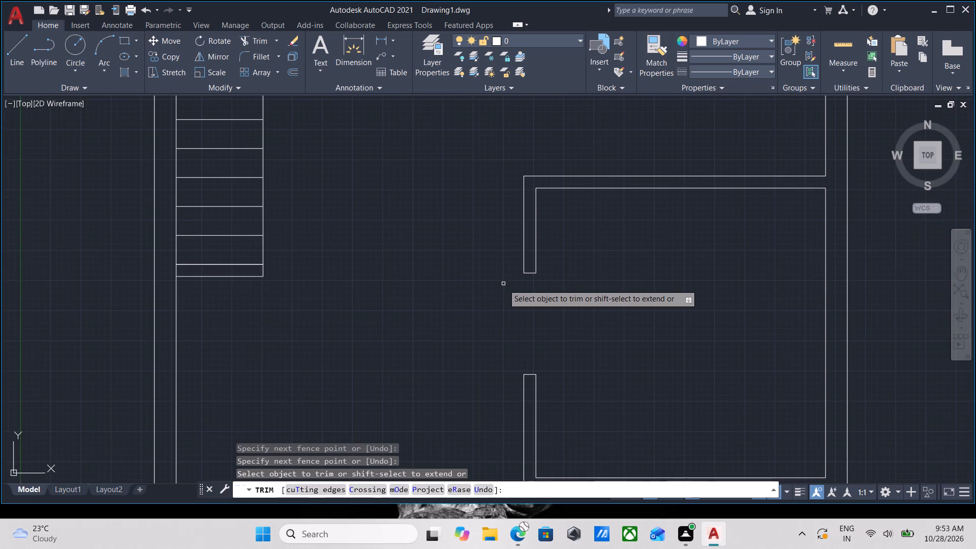
scroll(359, 318, "down", 2)
middle_click_drag(428, 320, 460, 290)
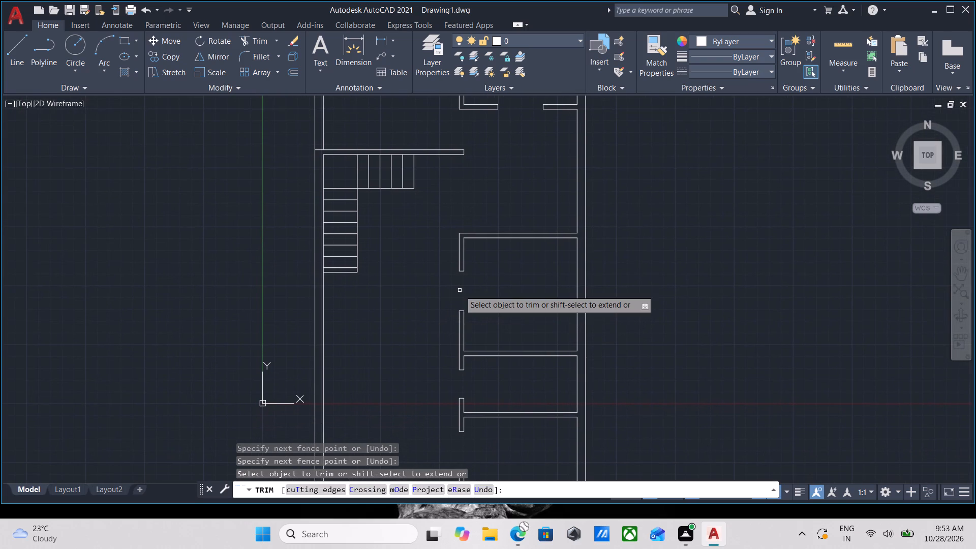
scroll(444, 290, "down", 2)
key("Escape")
Examine the whole floor plan, checking the partition openings, the stair and the room layout from top to bottom.
scroll(462, 368, "up", 1)
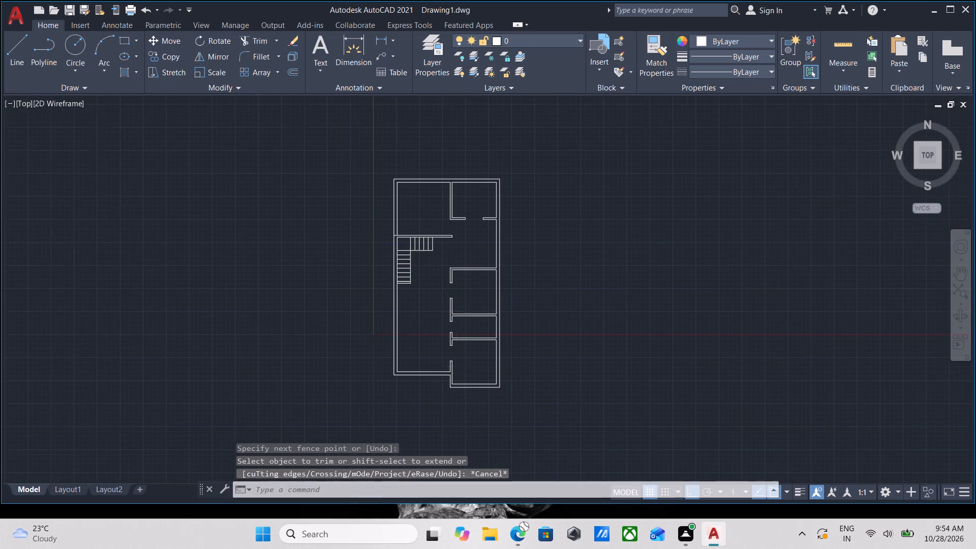
scroll(462, 368, "up", 1)
scroll(426, 321, "up", 2)
scroll(426, 320, "down", 1)
middle_click_drag(426, 319, 469, 407)
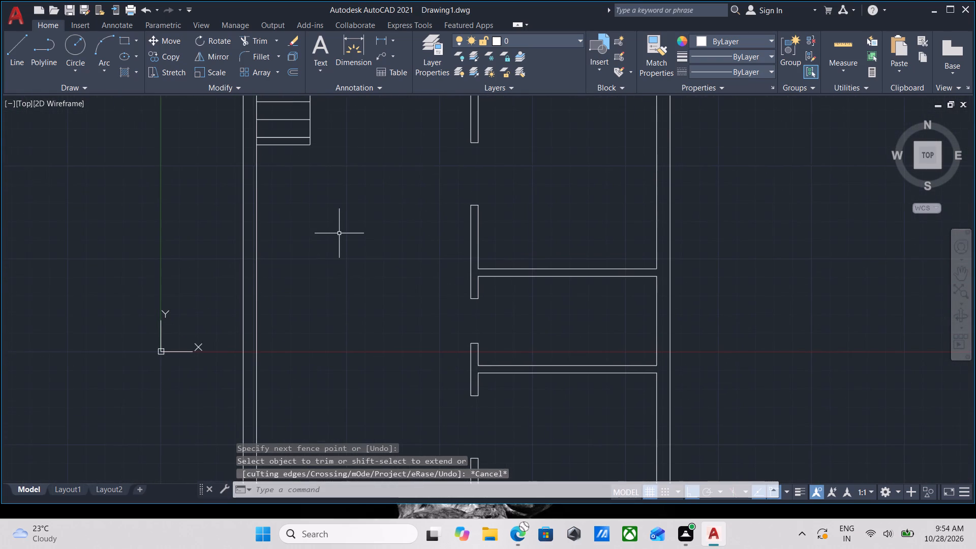
scroll(338, 232, "down", 1)
middle_click_drag(347, 239, 376, 307)
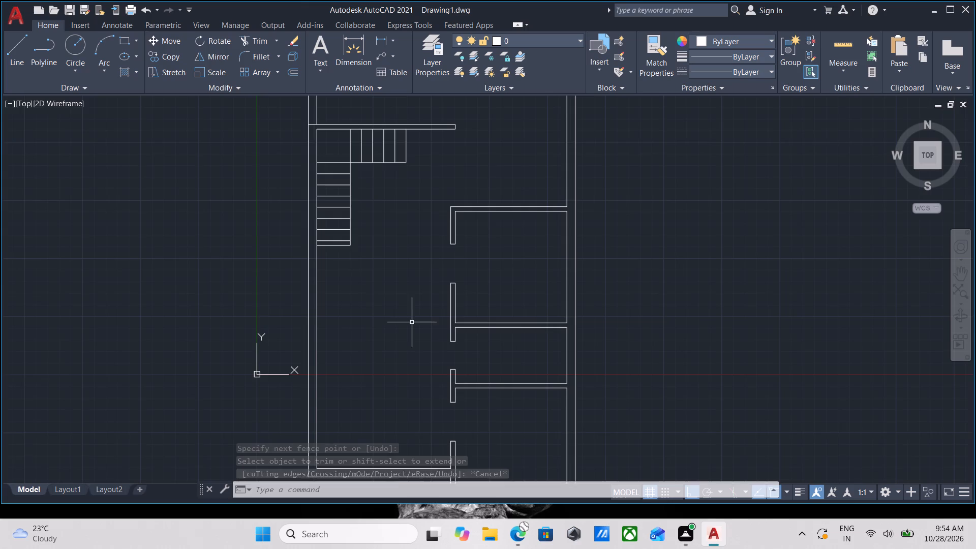
scroll(439, 349, "up", 2)
scroll(445, 350, "down", 2)
middle_click_drag(446, 351, 484, 267)
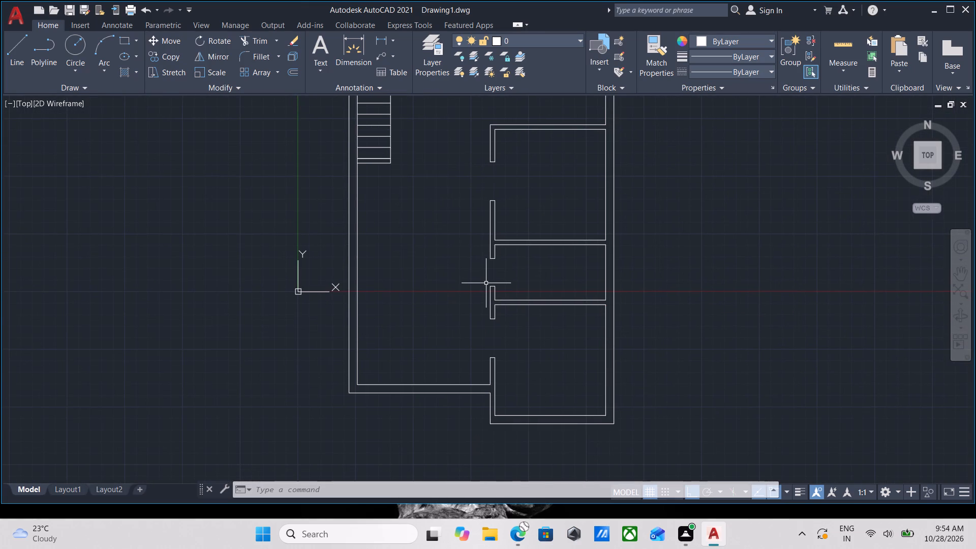
scroll(486, 283, "up", 1)
scroll(486, 283, "down", 2)
middle_click_drag(486, 283, 494, 325)
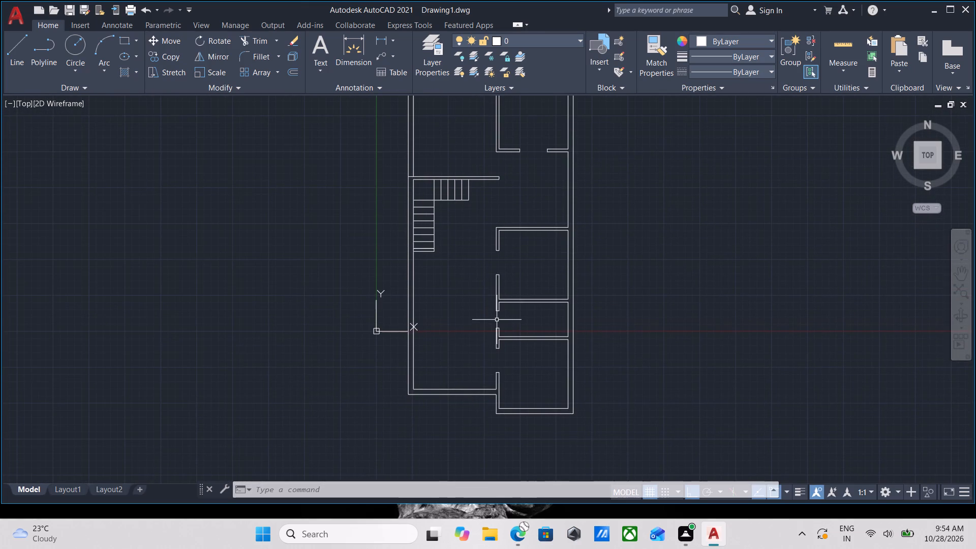
scroll(502, 289, "up", 2)
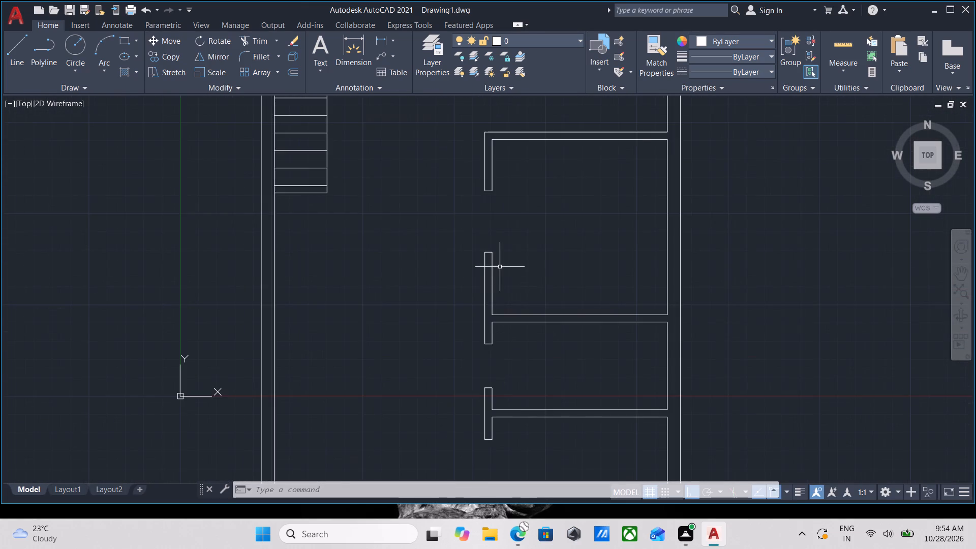
scroll(499, 262, "down", 1)
middle_click_drag(499, 262, 508, 410)
scroll(449, 321, "down", 1)
middle_click_drag(450, 327, 462, 401)
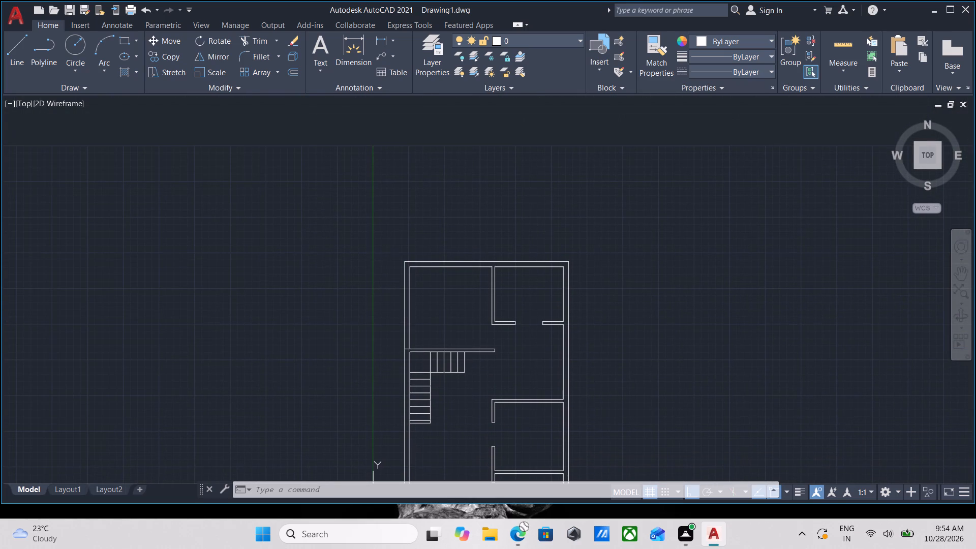
scroll(484, 381, "up", 2)
scroll(484, 381, "down", 3)
middle_click_drag(484, 381, 499, 430)
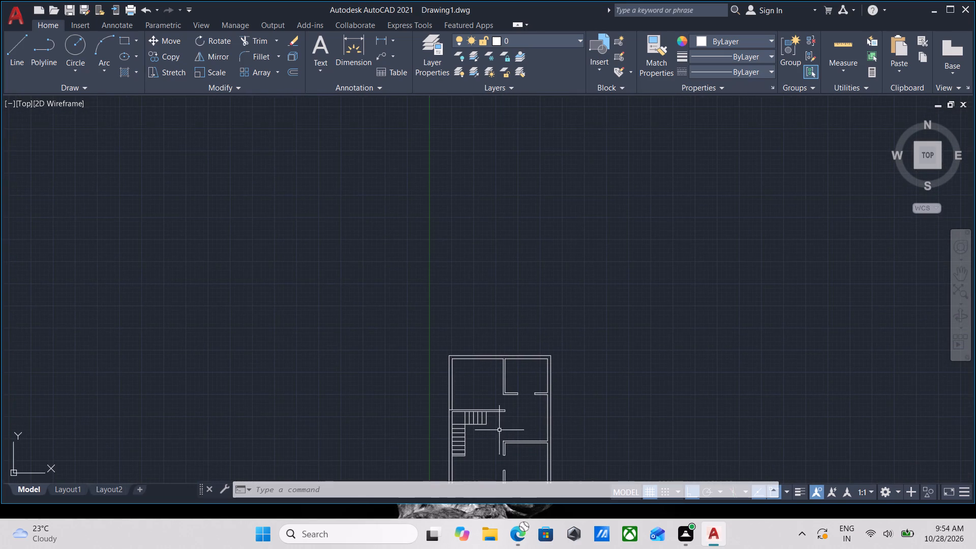
scroll(516, 392, "up", 3)
scroll(516, 398, "down", 2)
middle_click_drag(518, 441, 549, 394)
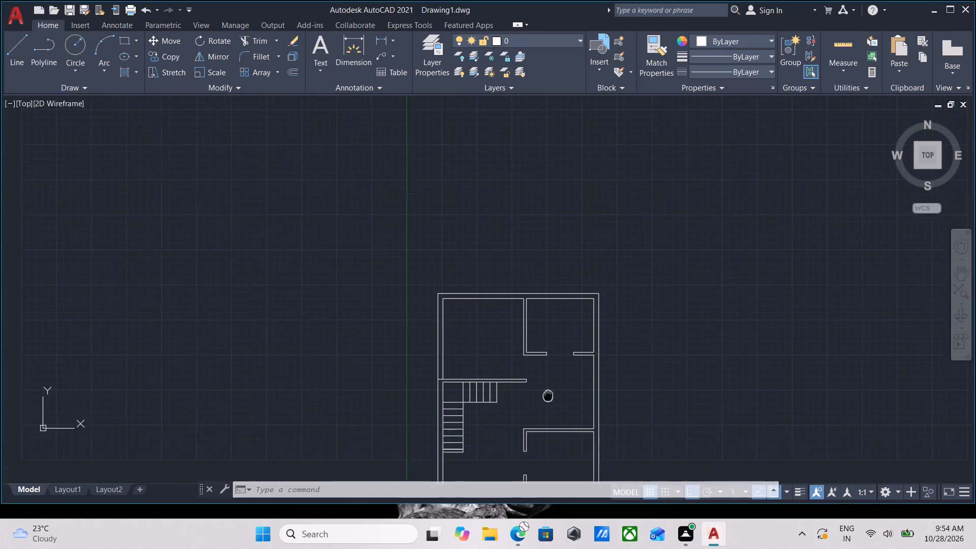
middle_click_drag(549, 394, 569, 352)
middle_click_drag(552, 412, 567, 305)
scroll(524, 417, "up", 1)
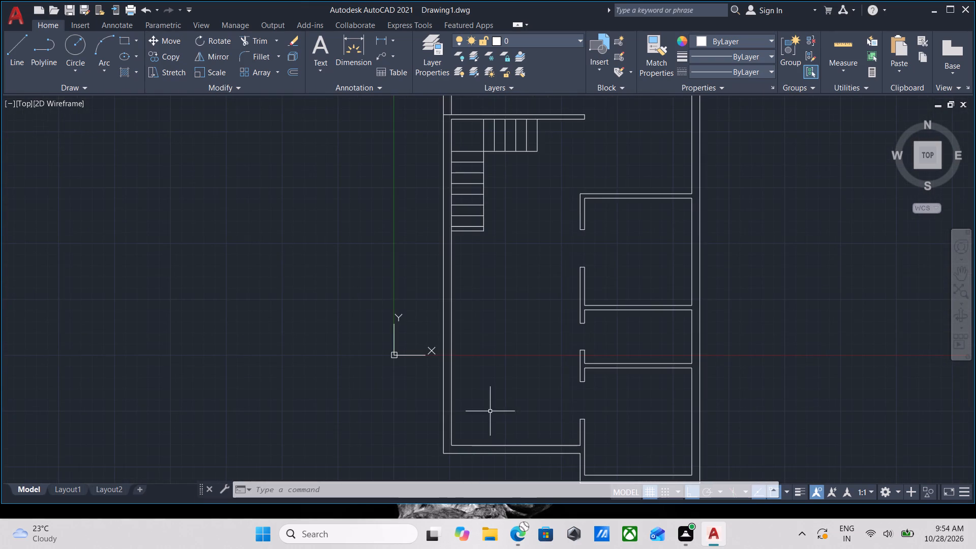
scroll(490, 410, "down", 1)
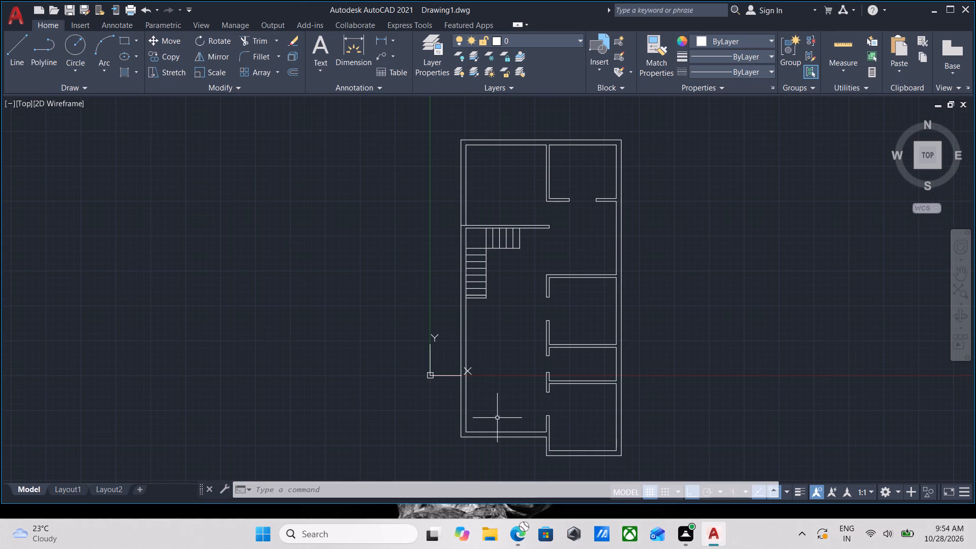
scroll(507, 440, "up", 2)
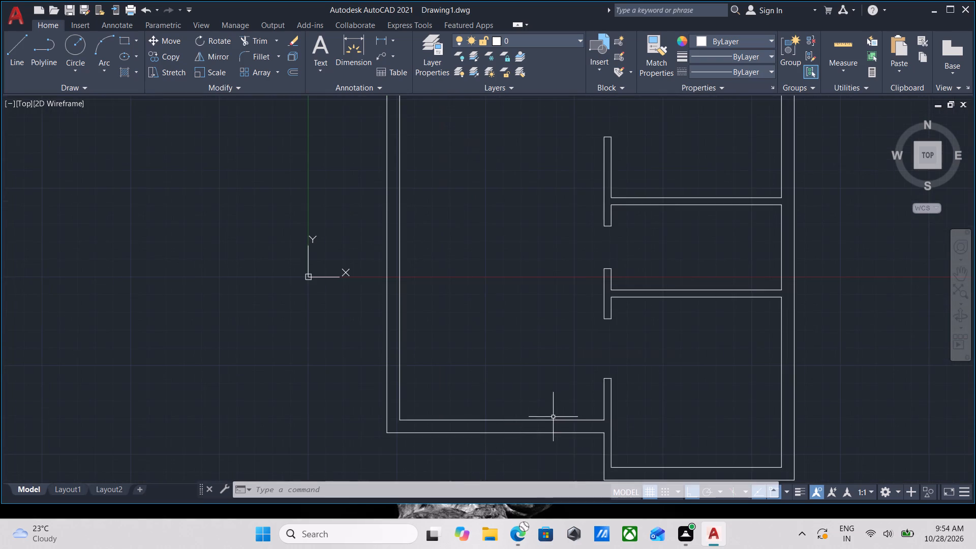
scroll(553, 414, "up", 1)
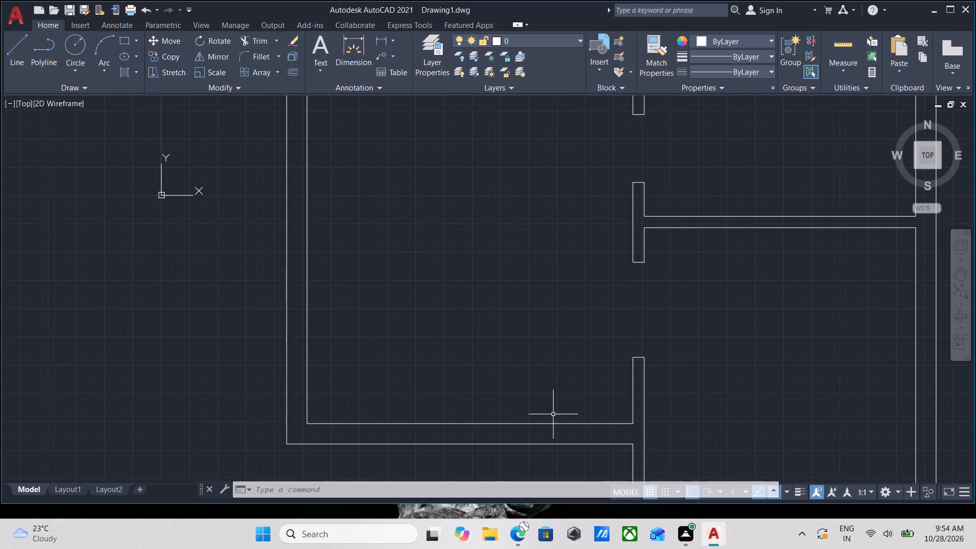
scroll(552, 413, "down", 2)
middle_click_drag(574, 375, 505, 428)
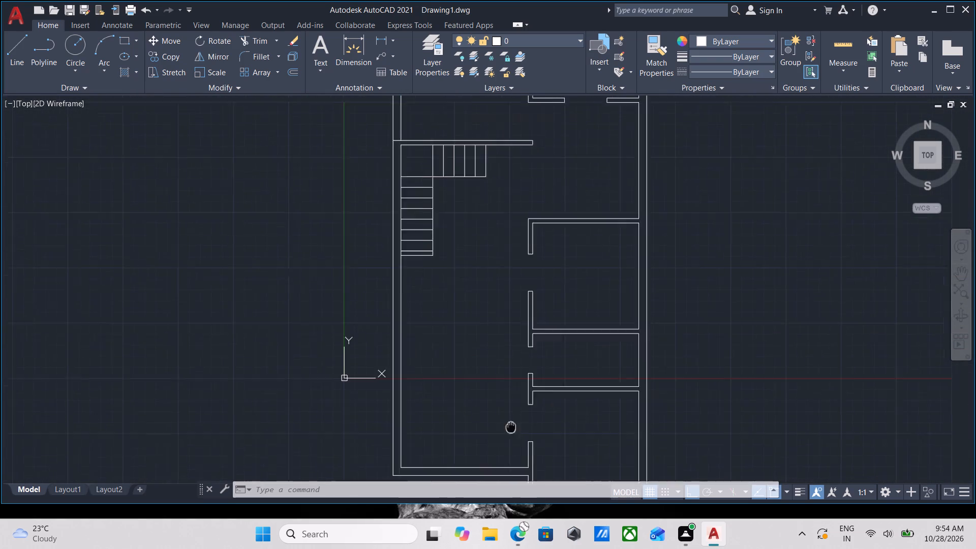
middle_click_drag(505, 428, 468, 426)
scroll(393, 369, "down", 2)
middle_click_drag(393, 369, 393, 430)
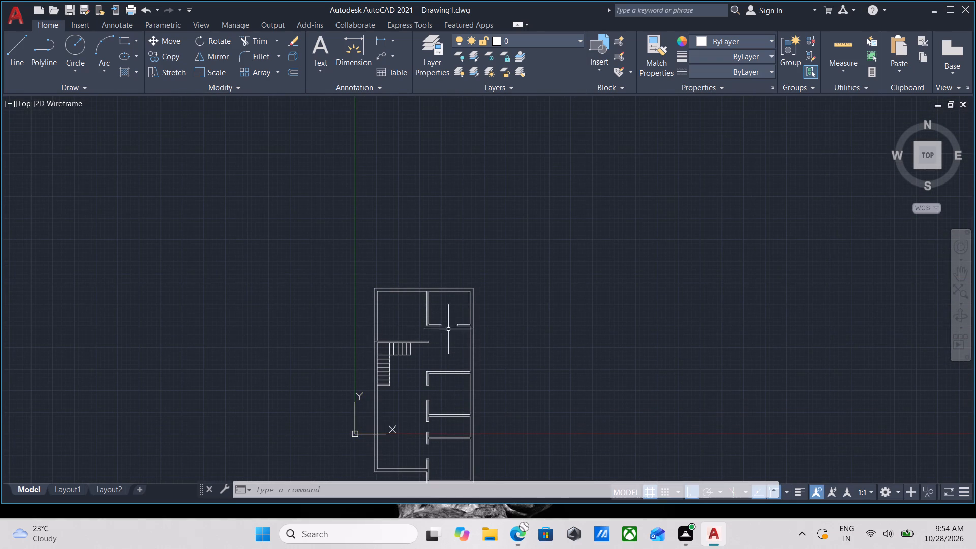
scroll(412, 329, "up", 3)
scroll(412, 329, "down", 1)
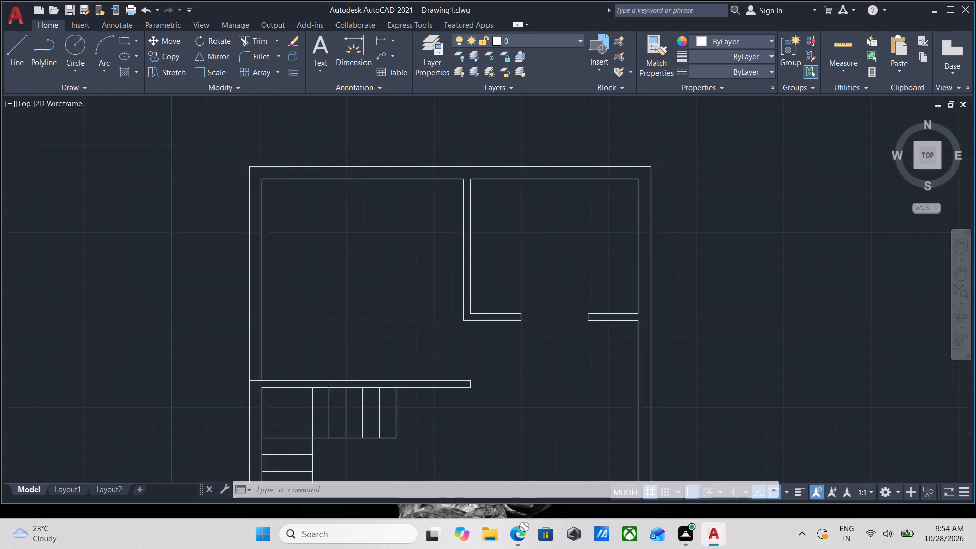
scroll(412, 329, "down", 1)
middle_click_drag(421, 334, 448, 361)
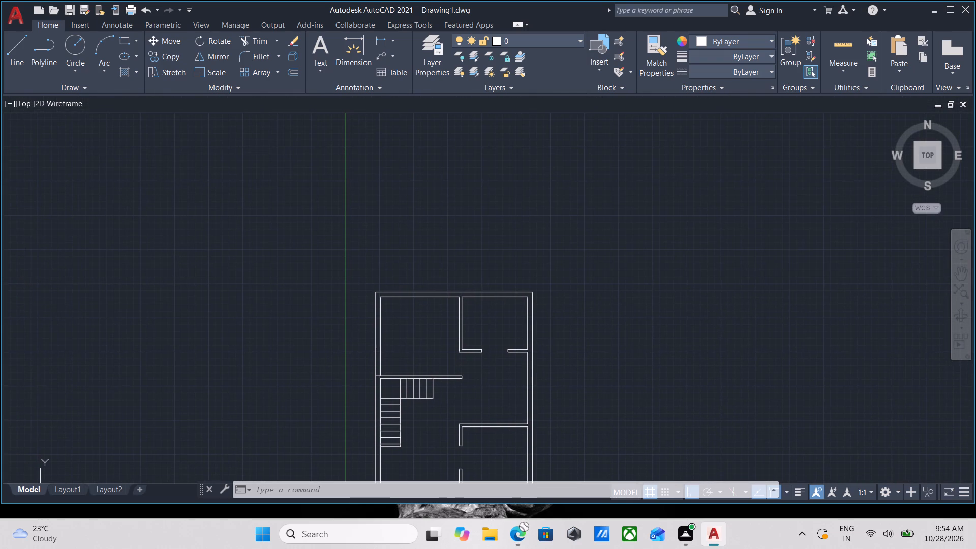
scroll(452, 358, "down", 2)
scroll(445, 405, "up", 2)
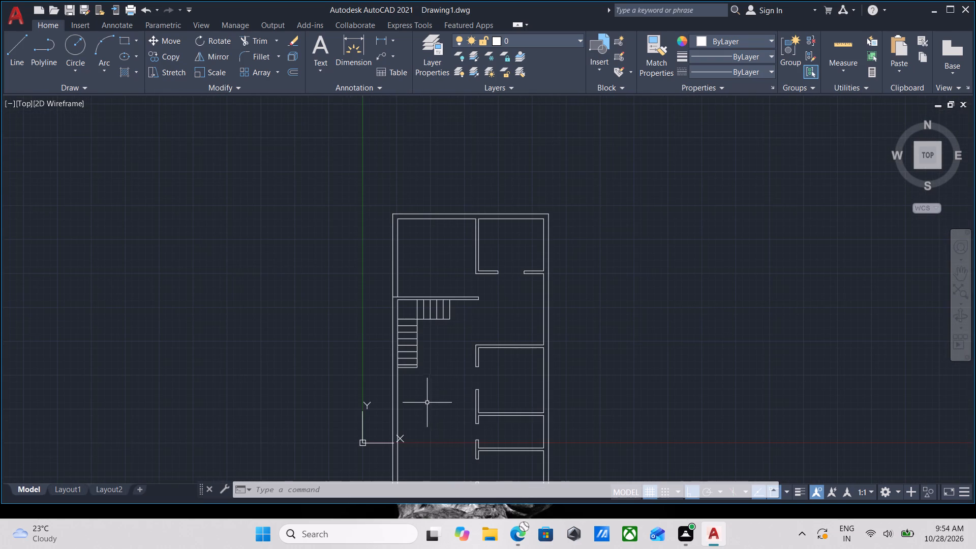
scroll(441, 382, "down", 1)
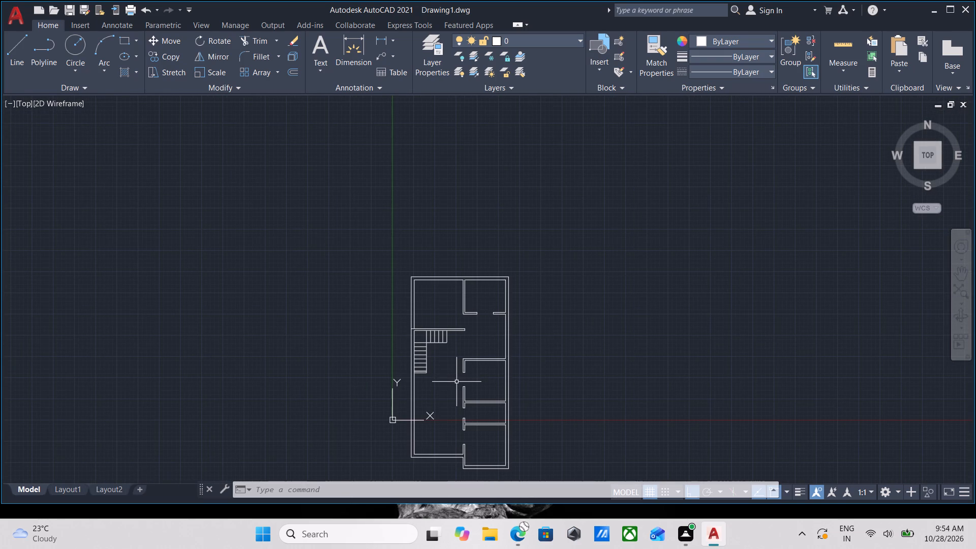
Examine the whole floor plan again, checking the stair, the large left-hand room and the partition openings.
scroll(449, 383, "up", 1)
scroll(476, 368, "down", 1)
scroll(475, 342, "up", 1)
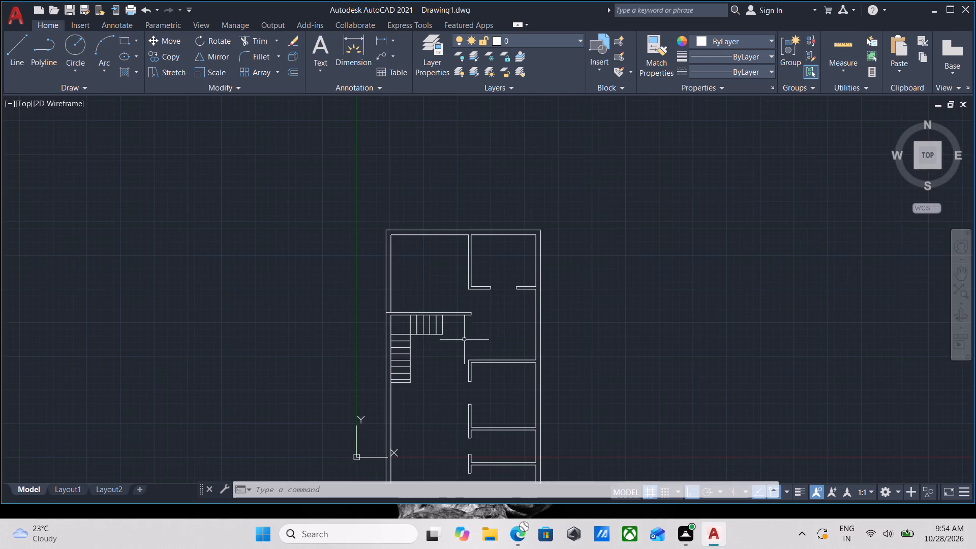
scroll(457, 333, "up", 2)
scroll(454, 326, "down", 3)
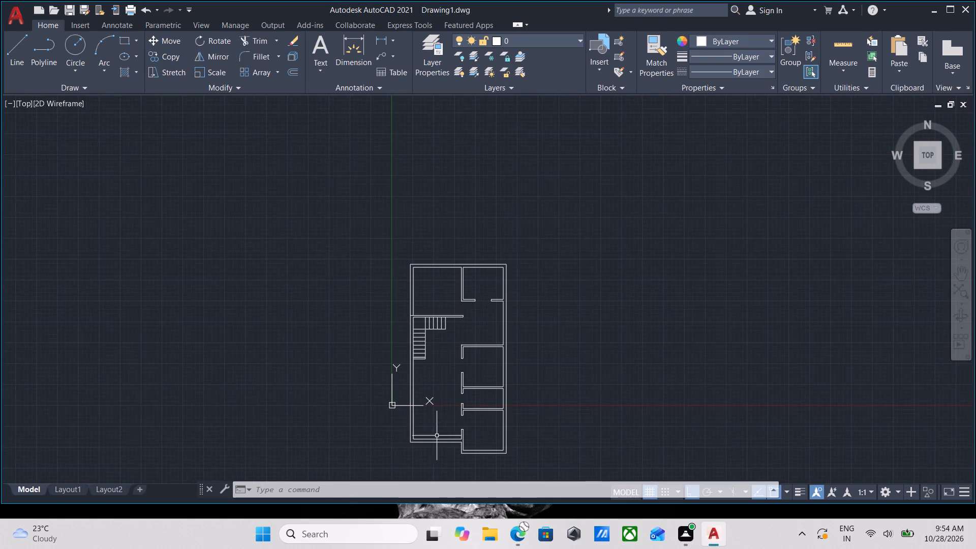
scroll(436, 444, "up", 2)
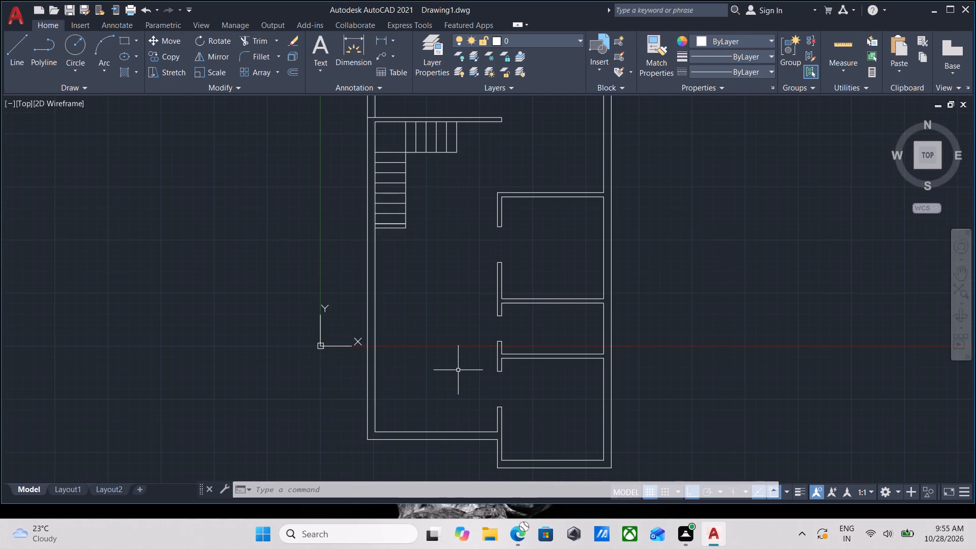
scroll(457, 298, "up", 2)
scroll(423, 324, "down", 3)
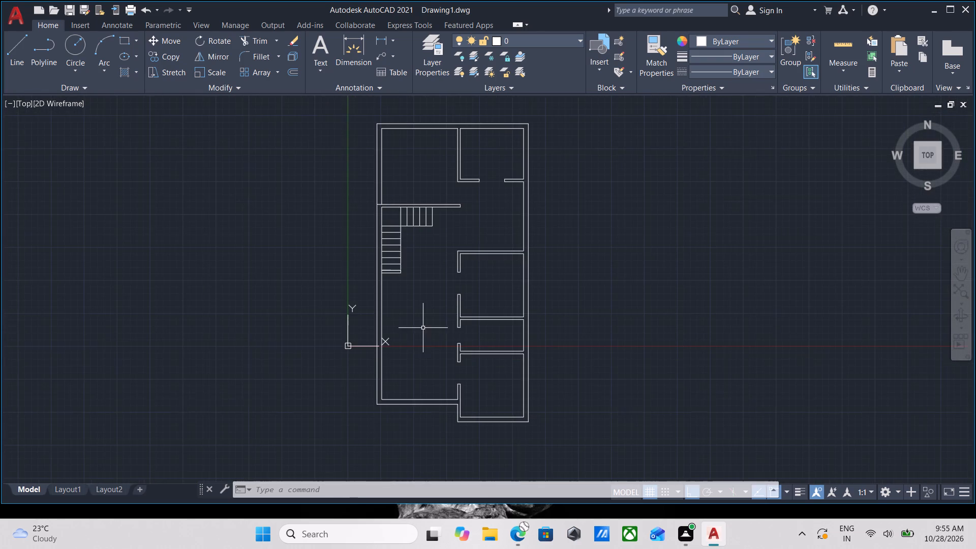
Erase the extra line below the last tread at the lower end of the stair's vertical flight.
middle_click_drag(426, 336, 441, 433)
scroll(419, 357, "up", 2)
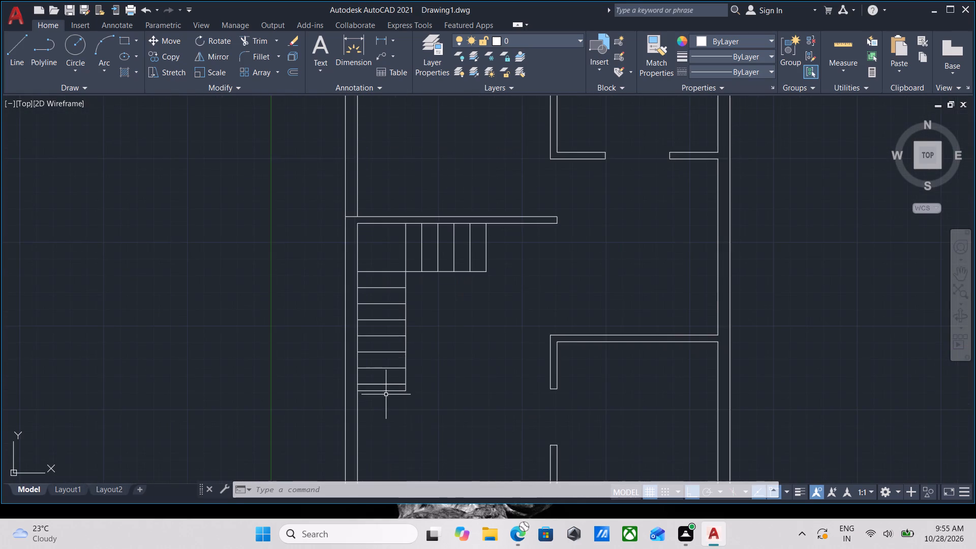
scroll(386, 394, "up", 1)
left_click(386, 394)
left_click(382, 384)
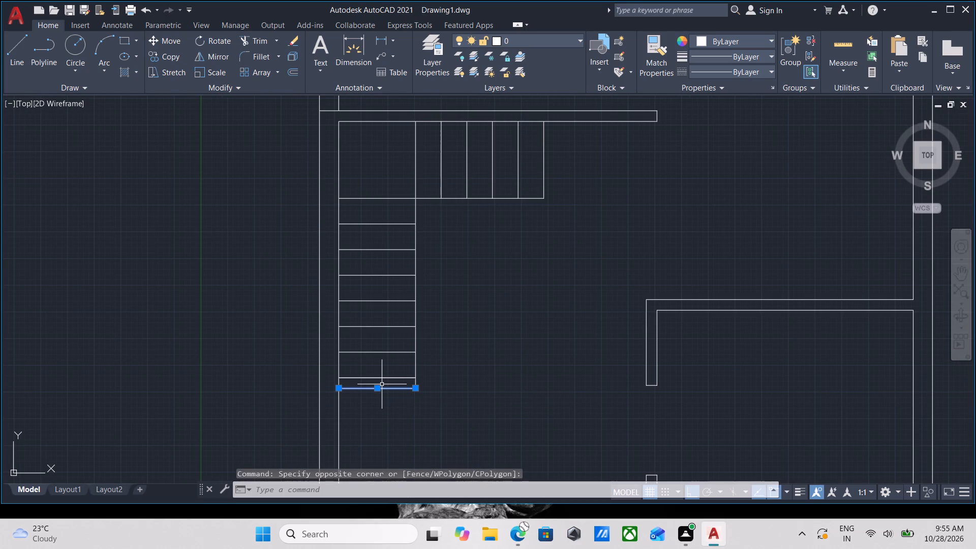
right_click(382, 384)
left_click(442, 144)
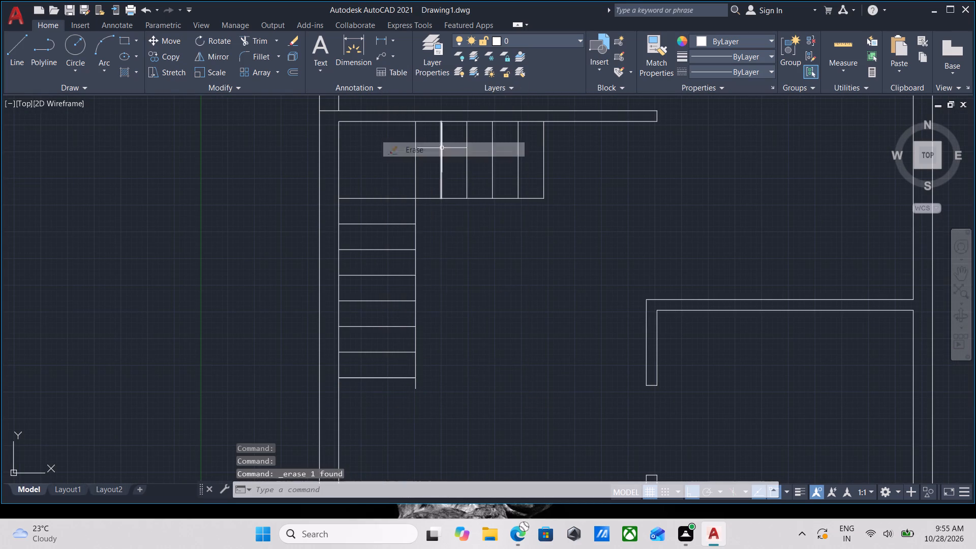
Trim the stub of the stair's side line that extends below the last tread of the vertical flight.
scroll(412, 398, "up", 1)
scroll(414, 393, "down", 1)
middle_click_drag(409, 491, 409, 532)
key("t")
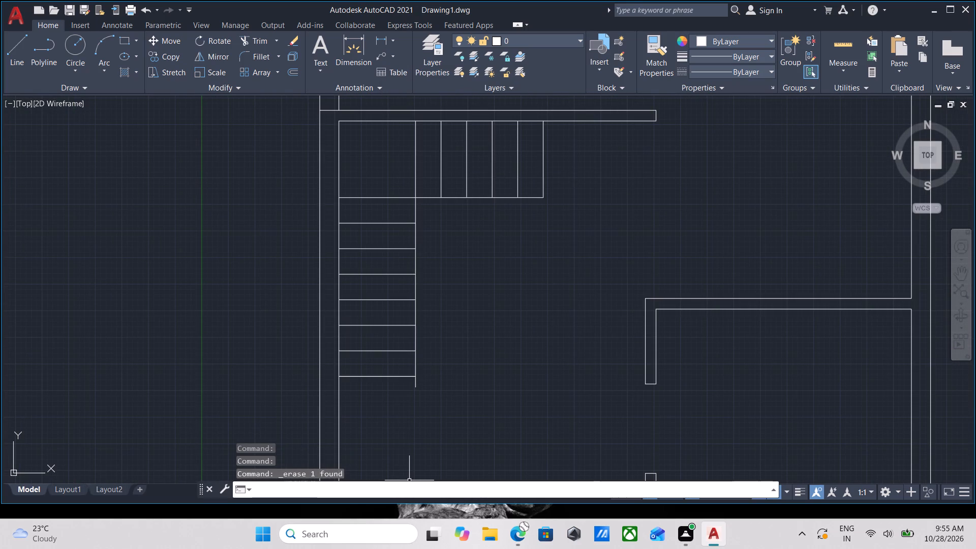
key("r")
key("Return")
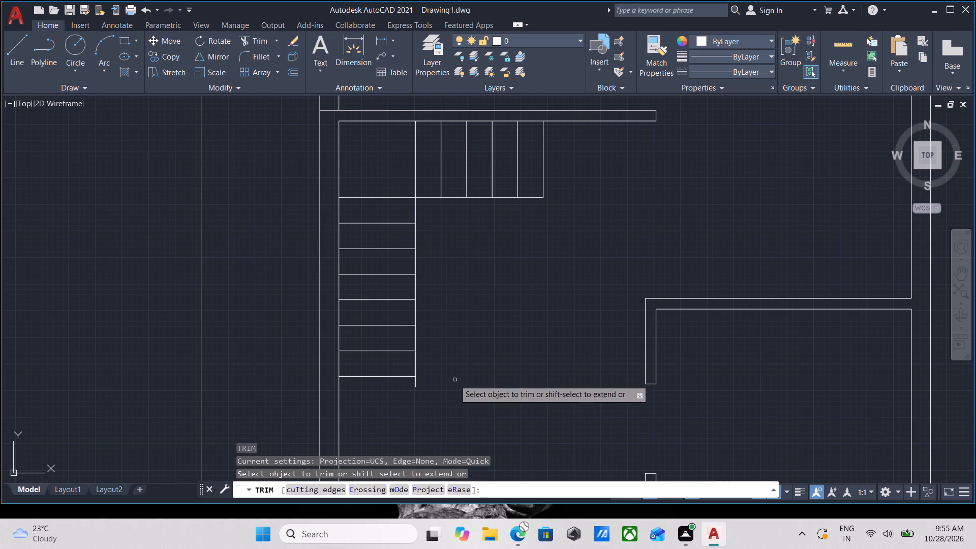
left_click(431, 391)
key("Escape")
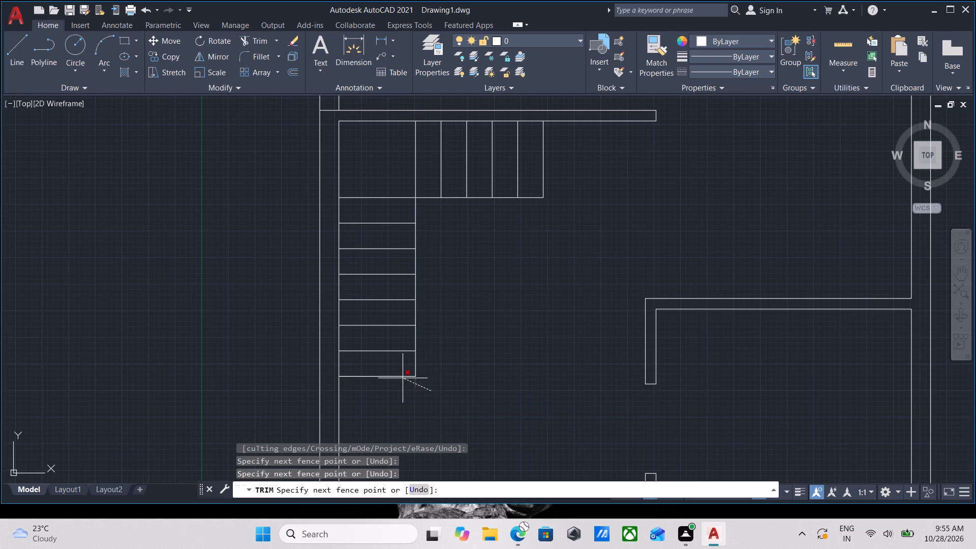
left_click(403, 378)
key("Escape")
type("tr")
key("Return")
left_click(435, 384)
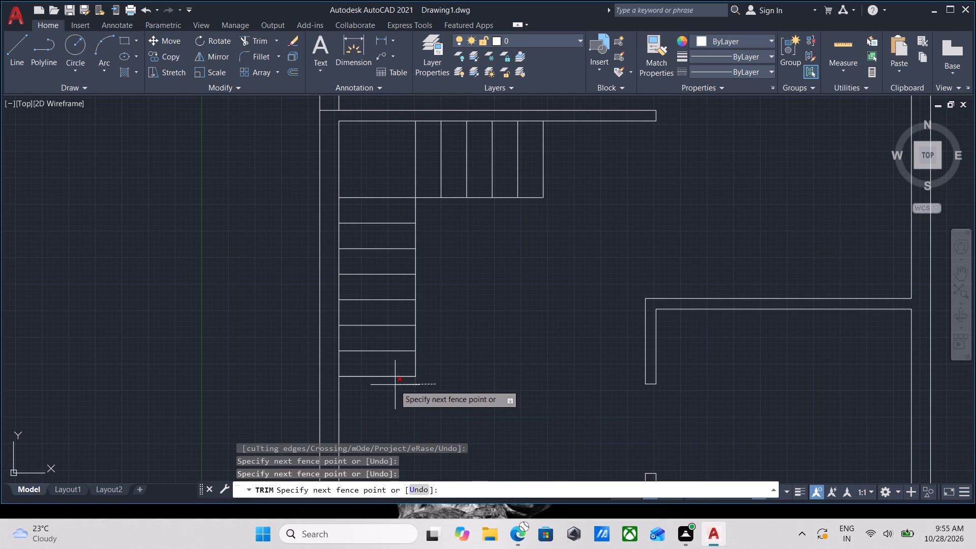
left_click(394, 385)
key("Escape")
Measure the room widths, room lengths and wall segments across the right-hand rooms and the large room beside the stair.
scroll(471, 381, "down", 3)
scroll(495, 357, "up", 1)
scroll(495, 357, "down", 1)
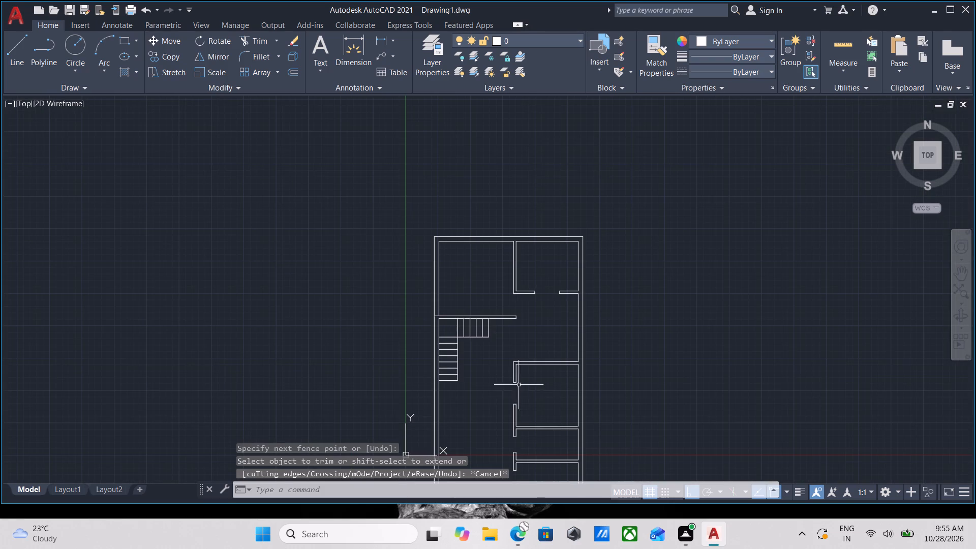
scroll(523, 391, "up", 1)
type("mea")
key("Return")
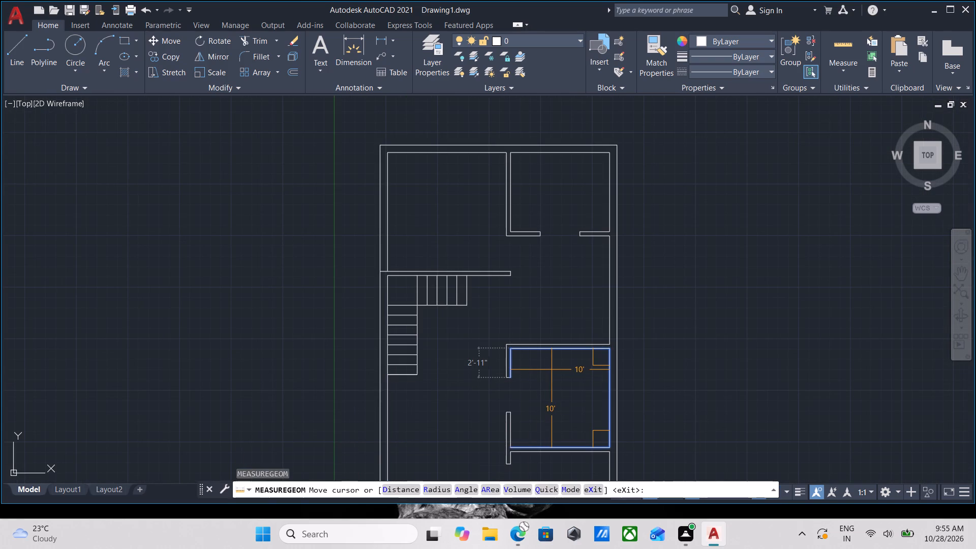
scroll(552, 370, "down", 1)
middle_click_drag(532, 423, 530, 417)
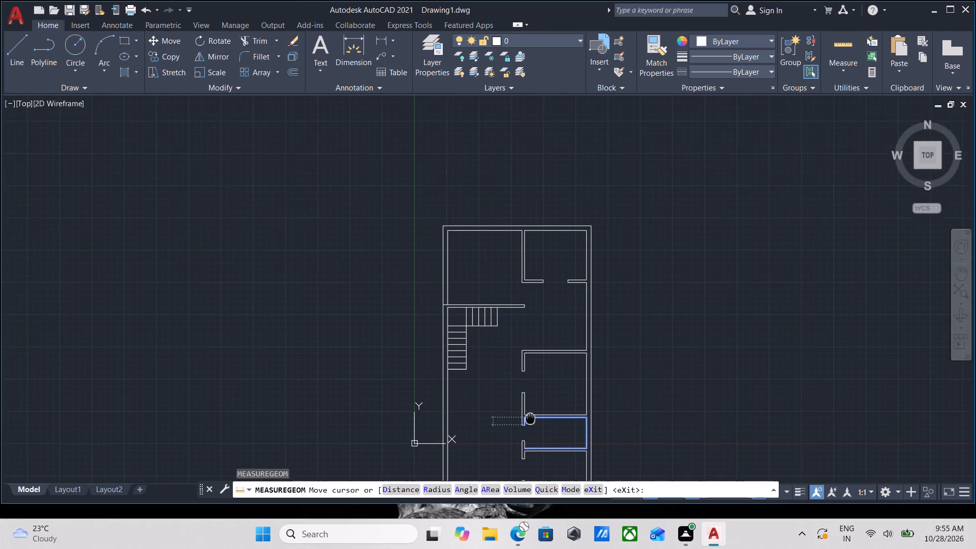
middle_click_drag(530, 417, 551, 360)
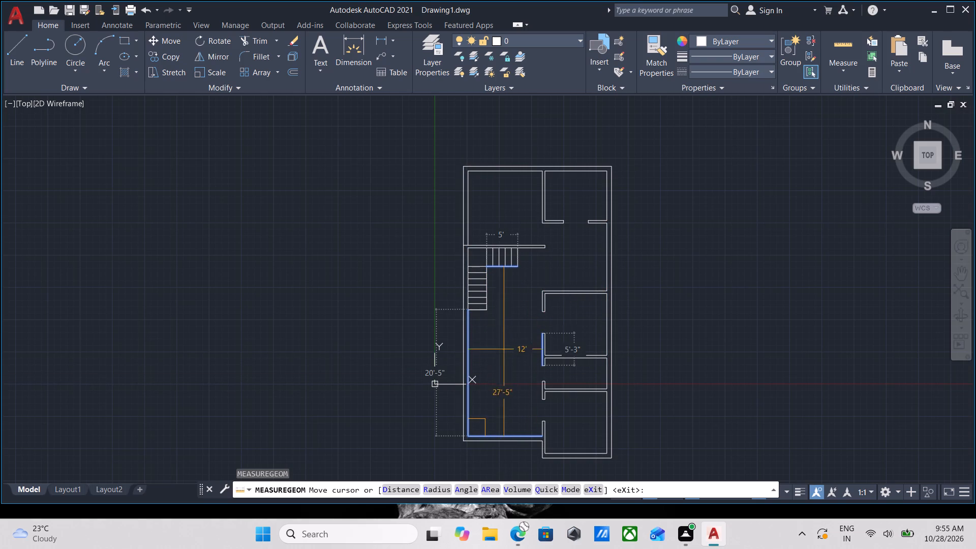
scroll(505, 384, "up", 1)
scroll(505, 359, "down", 1)
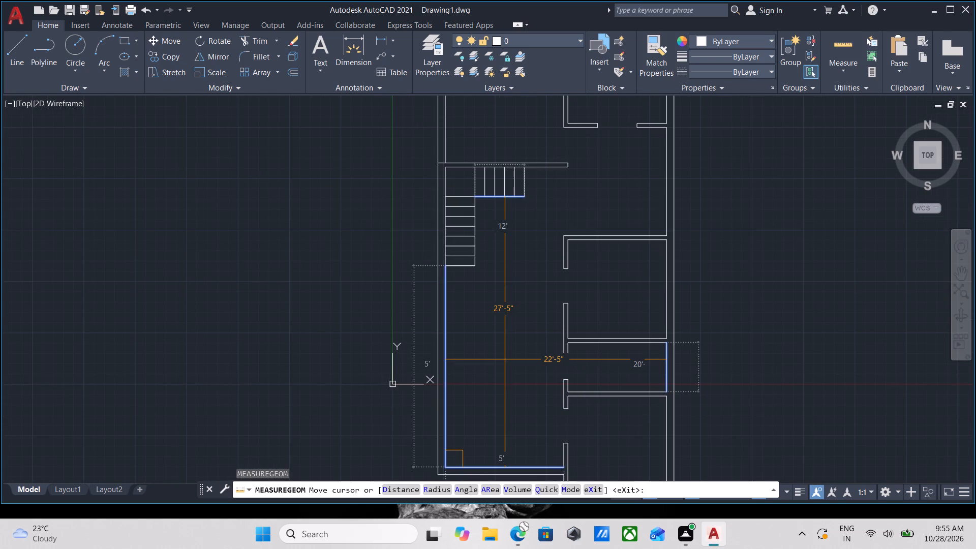
key("Escape")
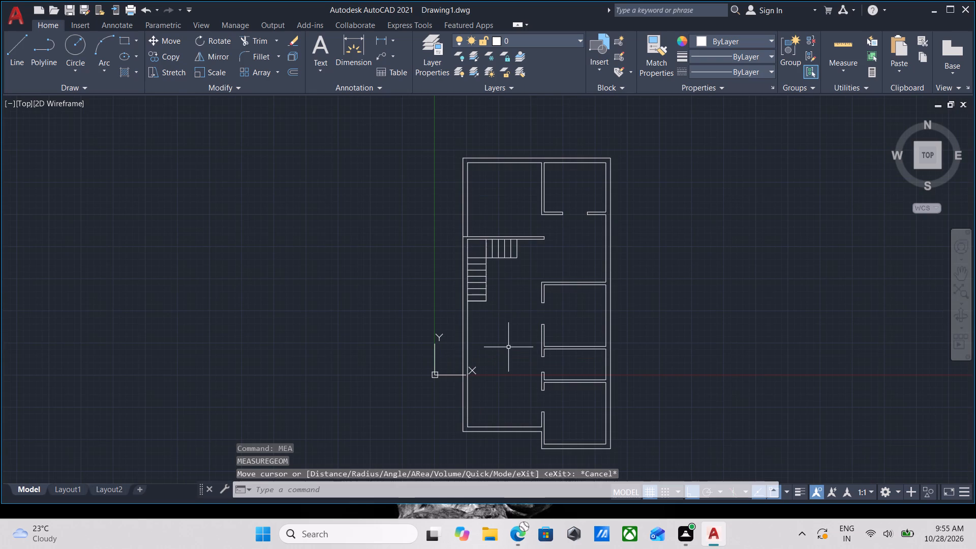
Draw a line across the large room's bottom outer wall at the partition face, from the inner to the outer wall line.
scroll(505, 424, "up", 1)
scroll(518, 407, "down", 1)
middle_click_drag(518, 407, 532, 384)
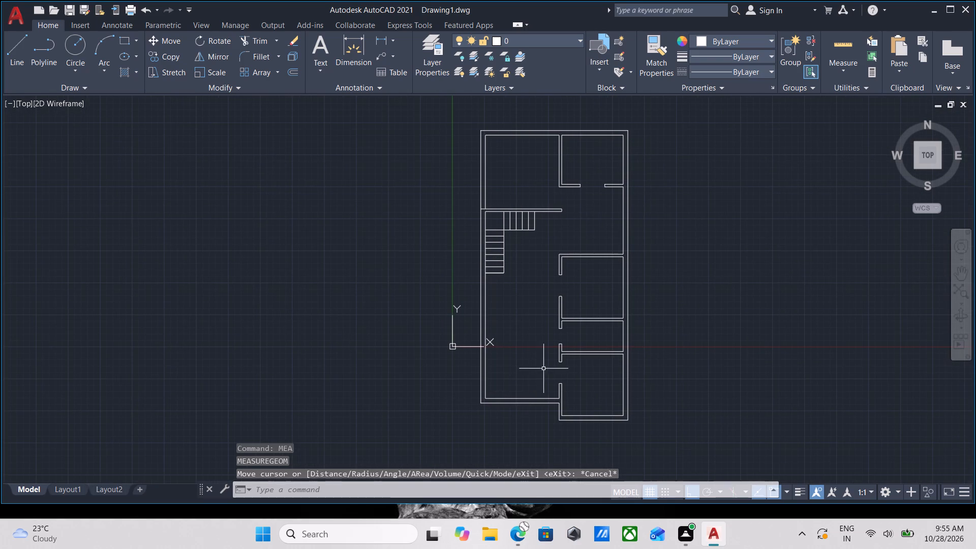
scroll(534, 411, "up", 1)
key("l")
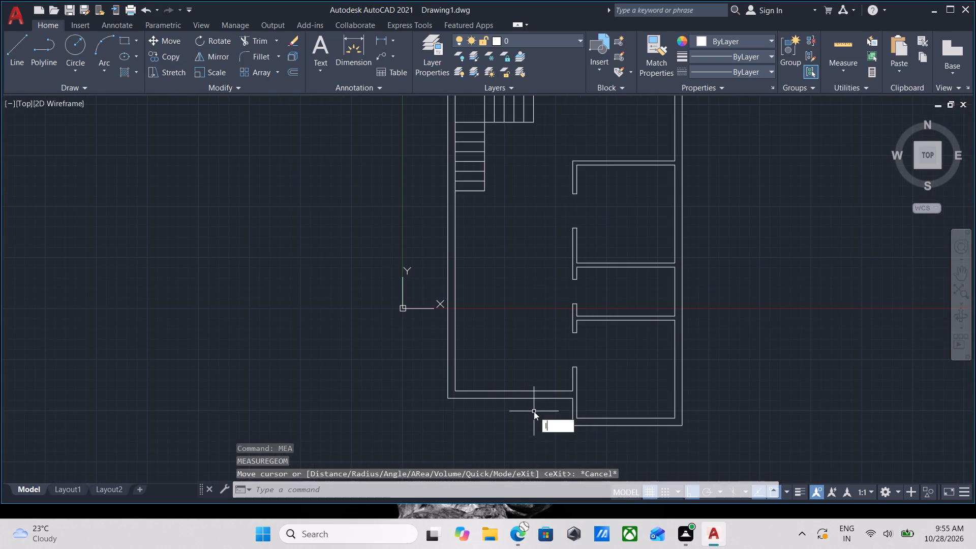
key("Return")
scroll(574, 396, "up", 2)
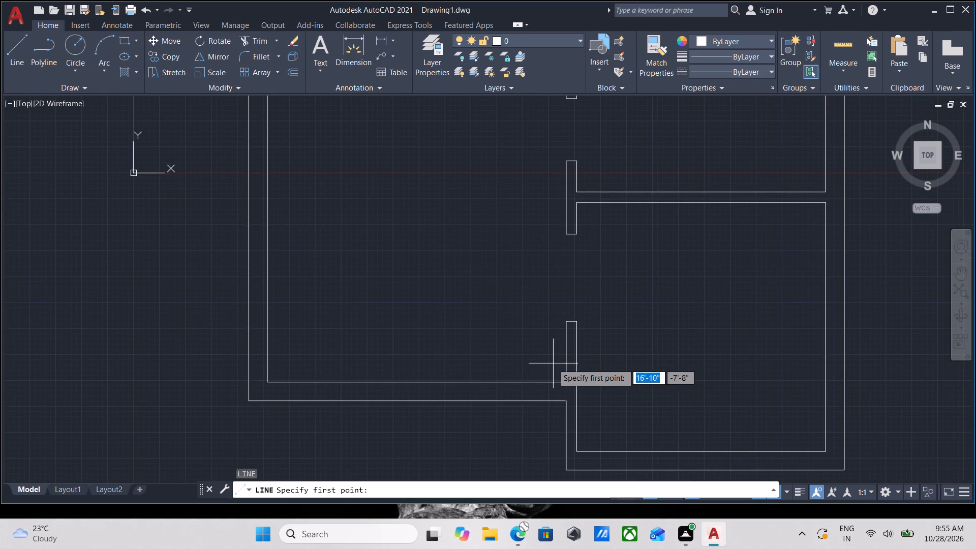
scroll(556, 370, "up", 3)
scroll(587, 405, "down", 1)
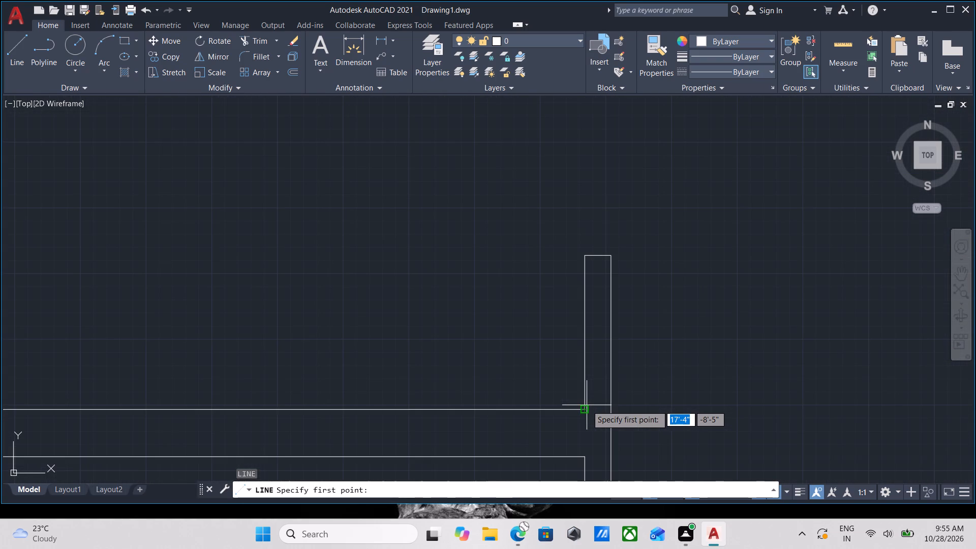
left_click(582, 412)
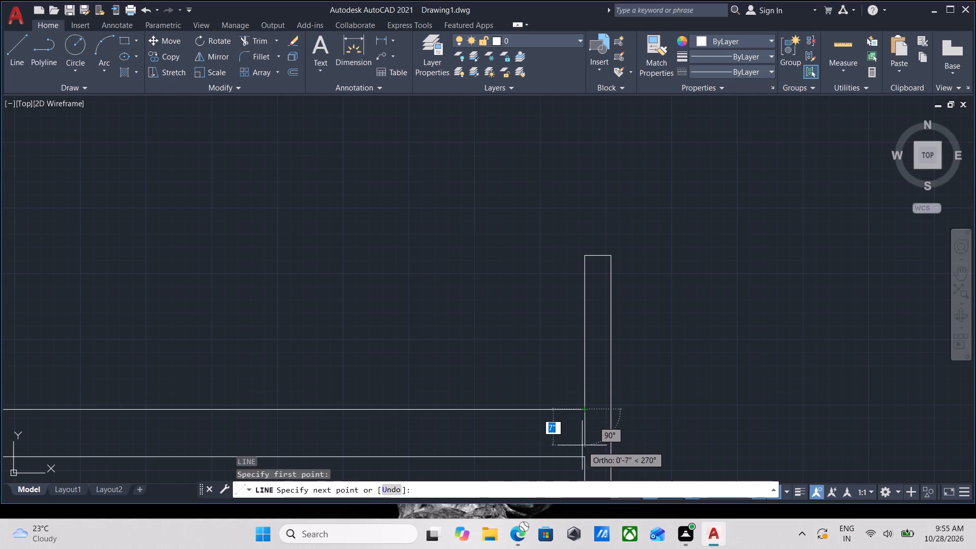
left_click(585, 457)
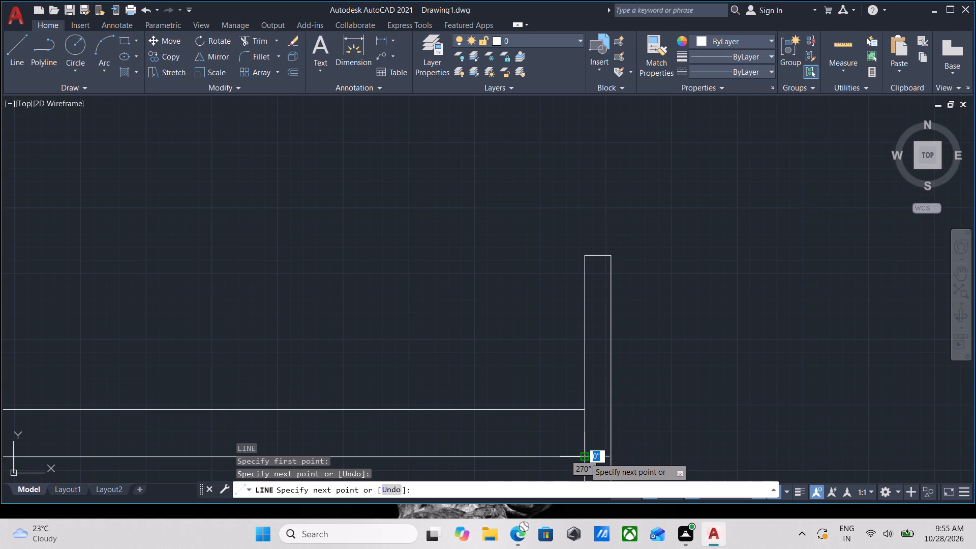
key("Escape")
Offset the new line across the bottom wall 1' to the left, away from the partition.
scroll(577, 413, "up", 1)
left_click(603, 447)
left_click(555, 435)
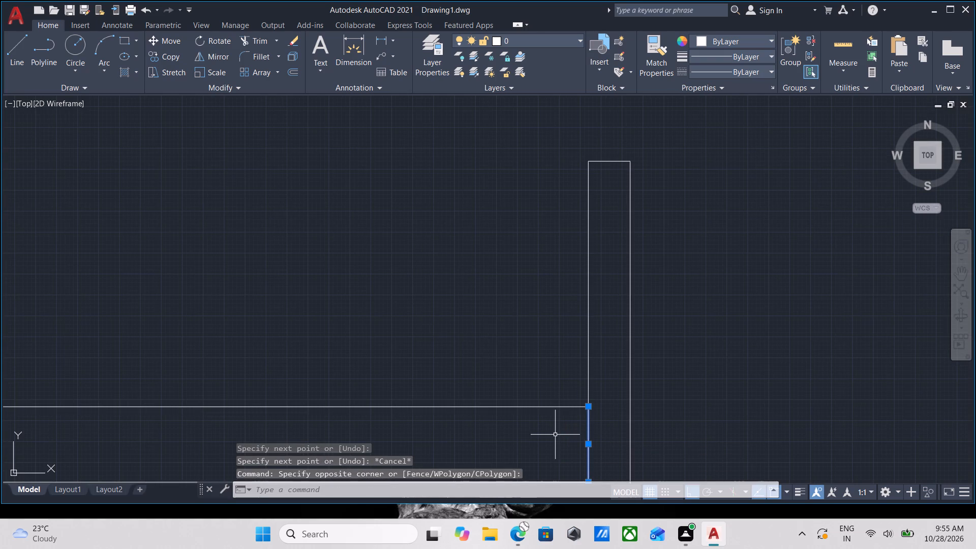
key("o")
key("Return")
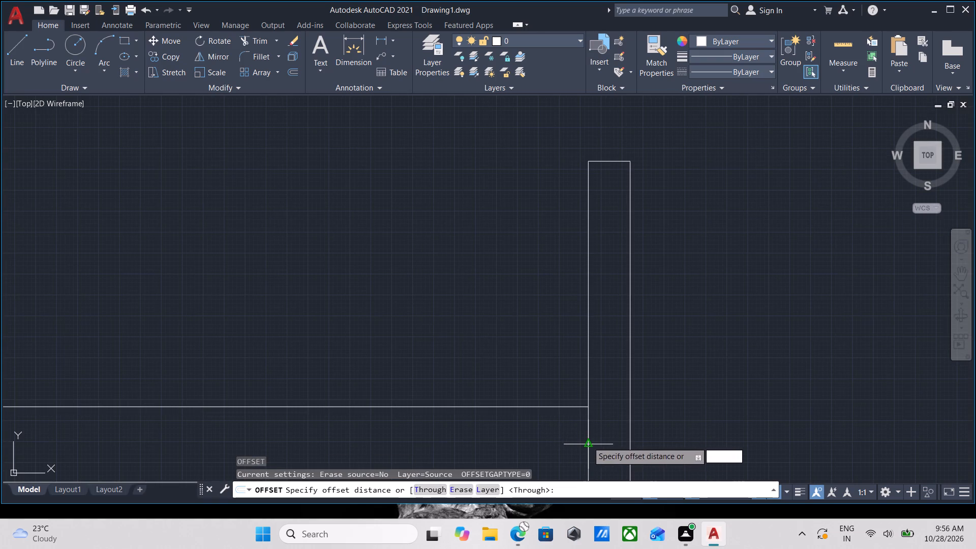
left_click(588, 442)
left_click(513, 439)
middle_click_drag(513, 439, 568, 361)
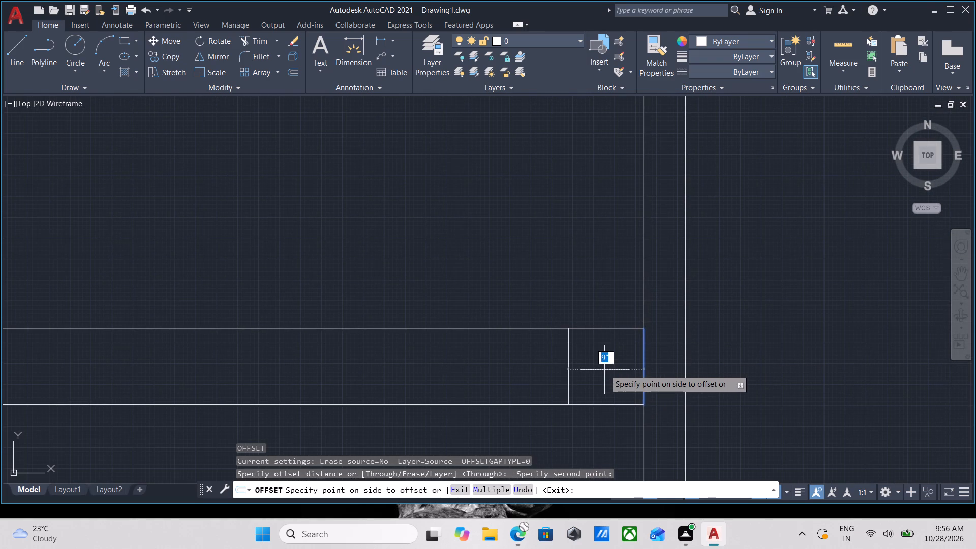
type("1'")
key("Return")
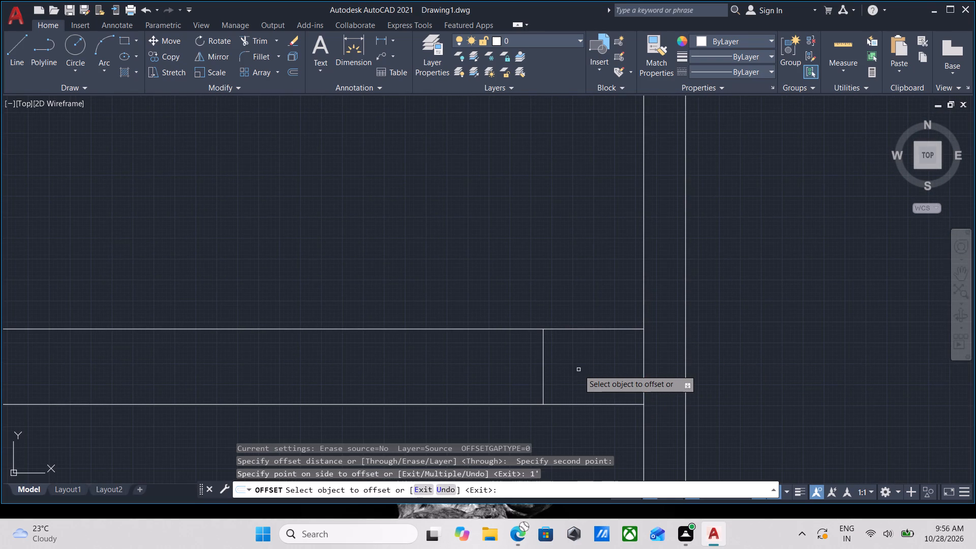
Offset the resulting cross line a further 4' to the left along the bottom wall to mark the opening's width.
left_click(542, 371)
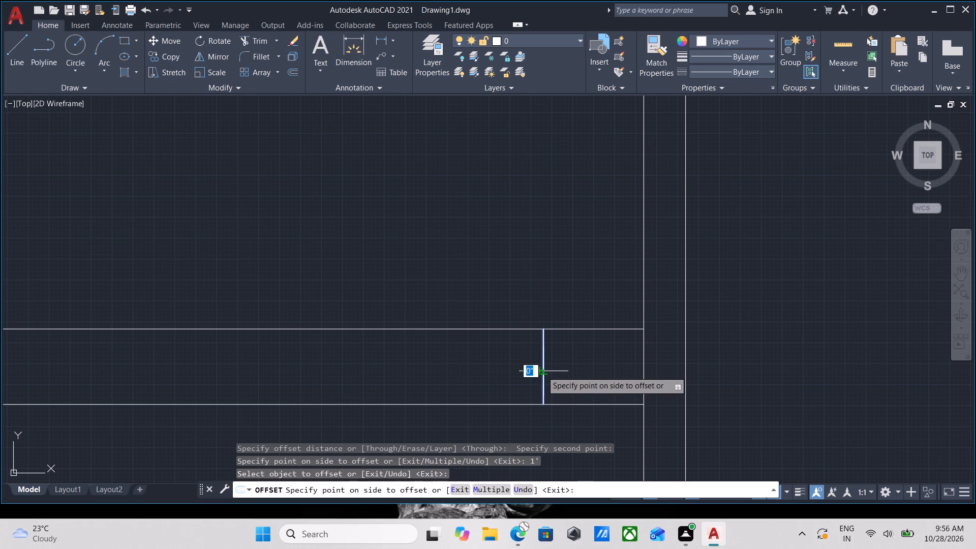
type("4'")
key("Return")
scroll(465, 373, "down", 2)
middle_click_drag(496, 369, 504, 369)
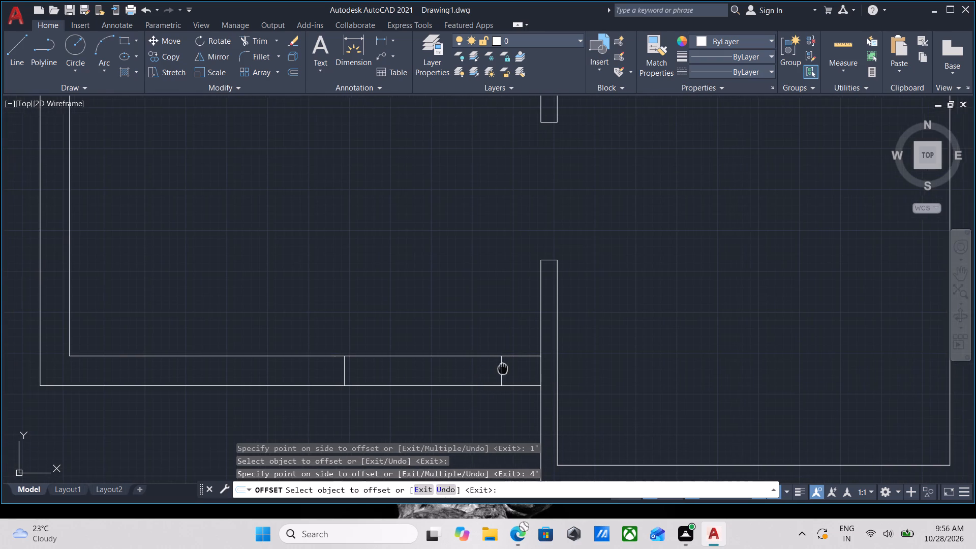
middle_click_drag(504, 369, 511, 368)
key("Escape")
Trim both bottom wall lines between the two cross lines to open the 4' opening.
type("tr")
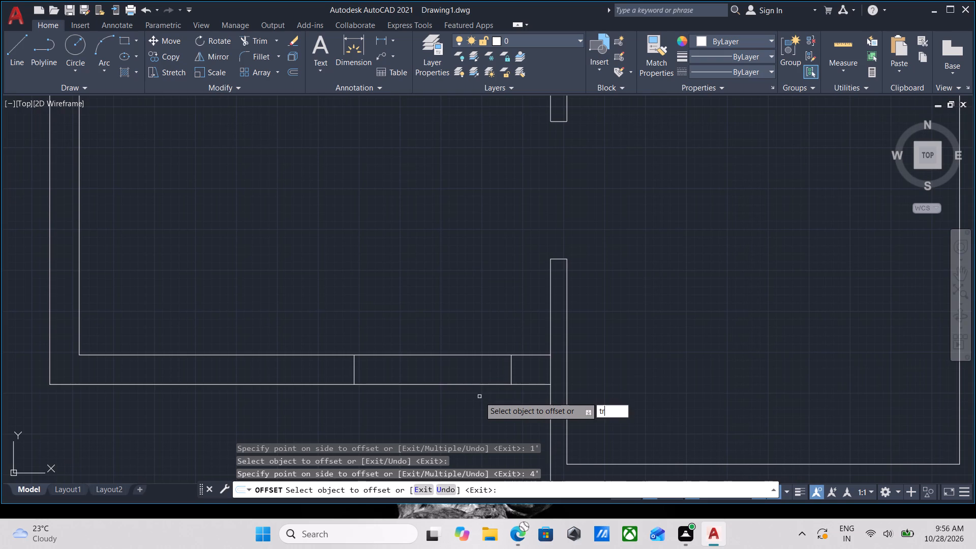
key("Return")
left_click(445, 421)
key("Escape")
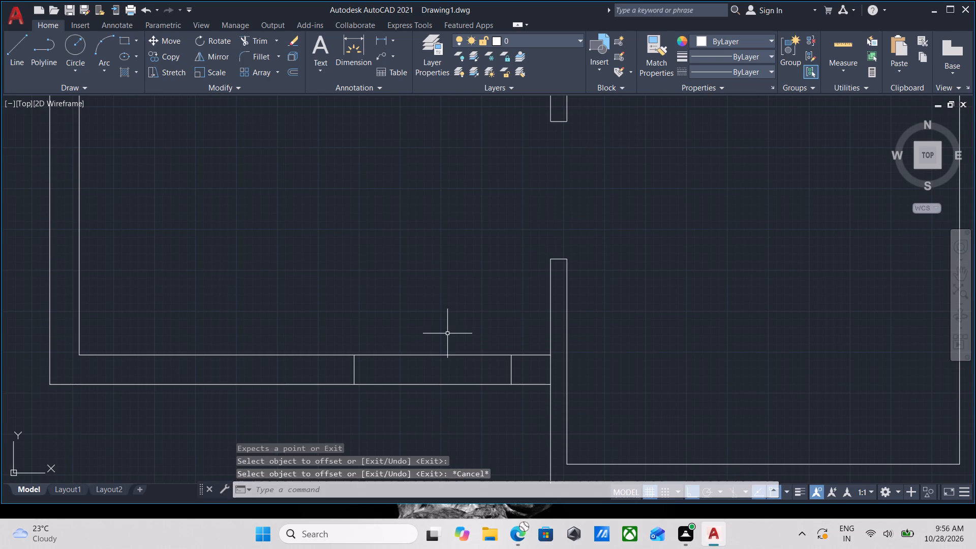
type("tr")
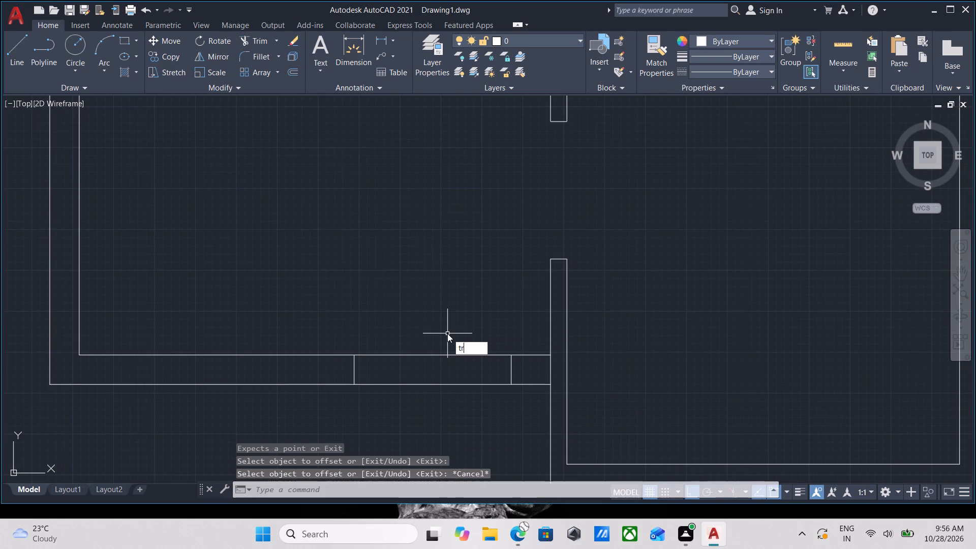
key("Return")
left_click(451, 407)
left_click(471, 316)
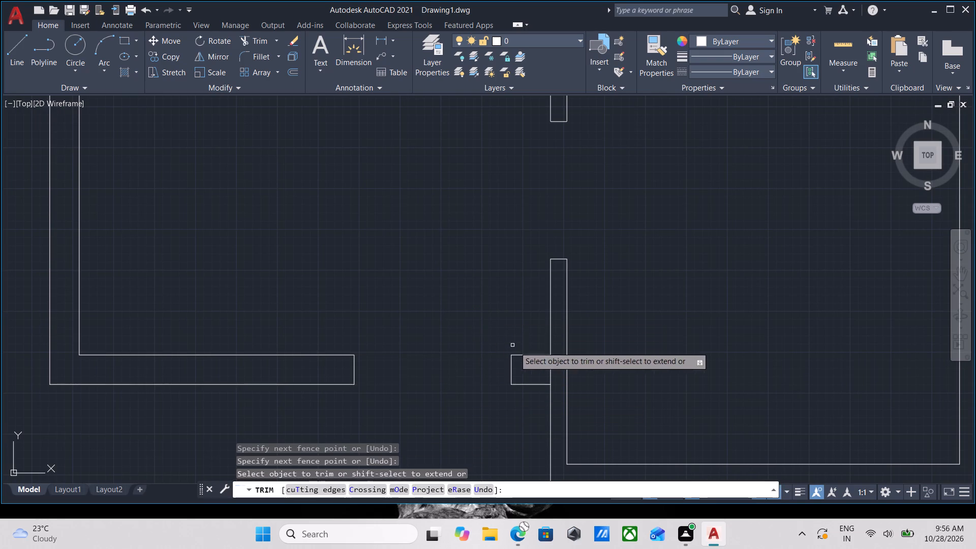
Trim the line at the partition face across the wall's thickness, joining the short wall stub to the partition.
scroll(559, 383, "up", 1)
left_click(555, 361)
left_click(531, 361)
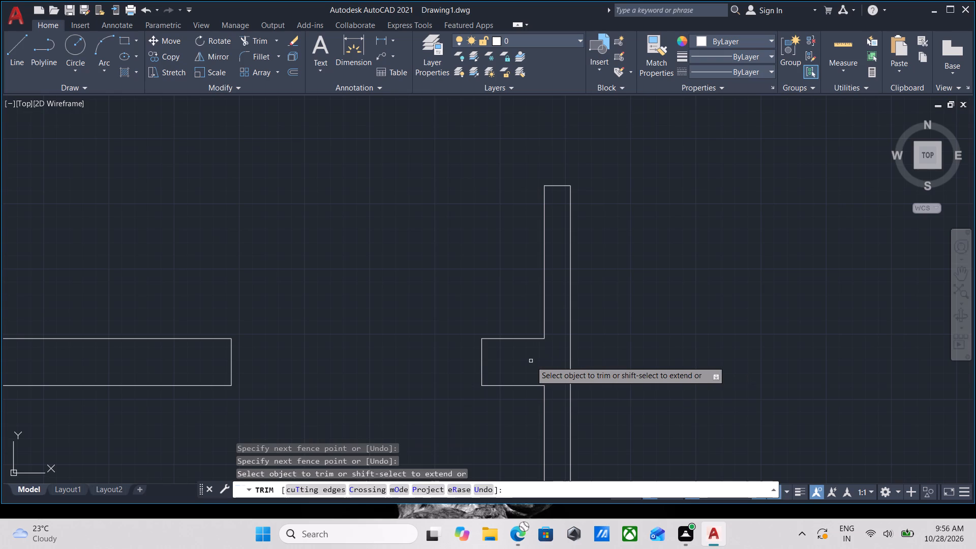
Examine the new opening in the bottom wall and the walls around it.
scroll(531, 361, "down", 2)
key("Escape")
scroll(432, 376, "down", 2)
middle_click_drag(427, 377, 509, 371)
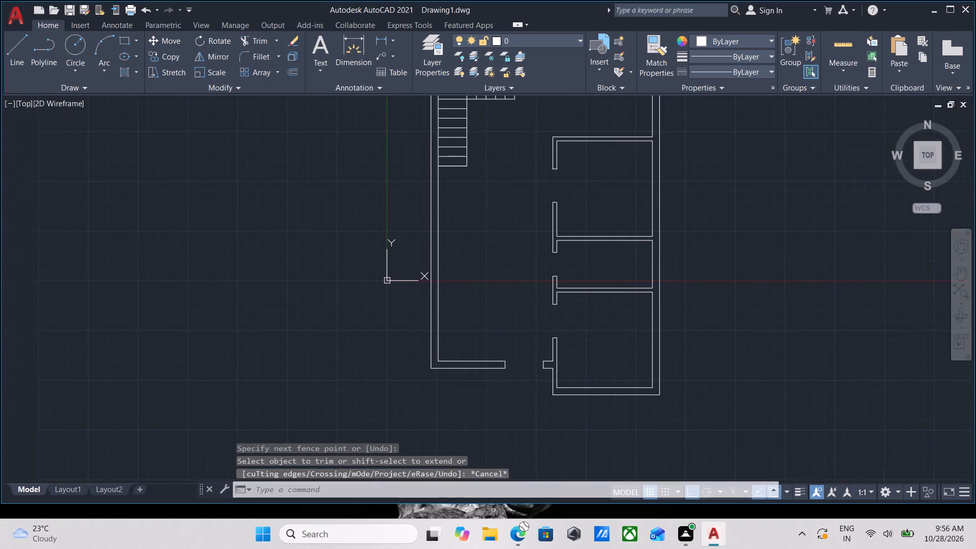
scroll(400, 373, "up", 2)
scroll(536, 360, "up", 2)
scroll(536, 360, "down", 2)
middle_click_drag(536, 360, 537, 368)
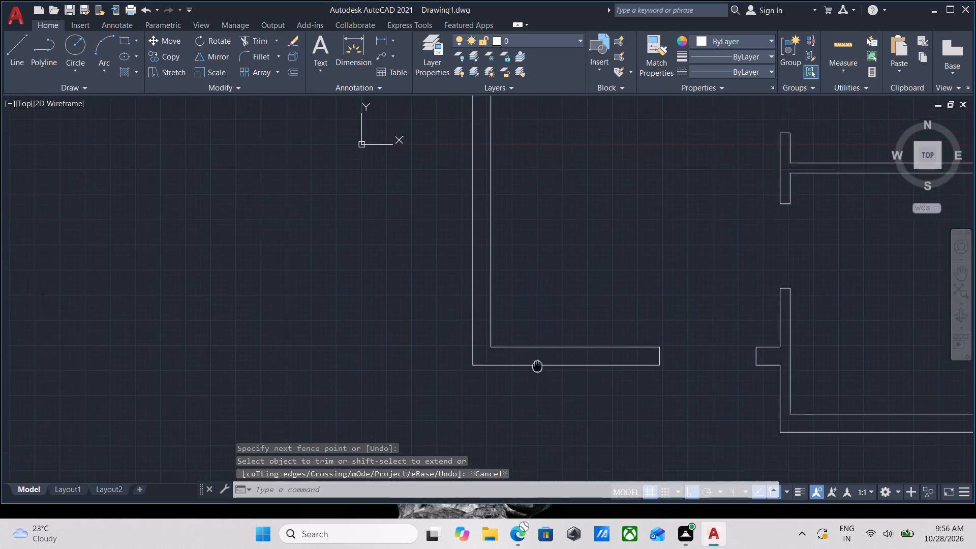
middle_click_drag(537, 368, 539, 440)
scroll(583, 283, "down", 2)
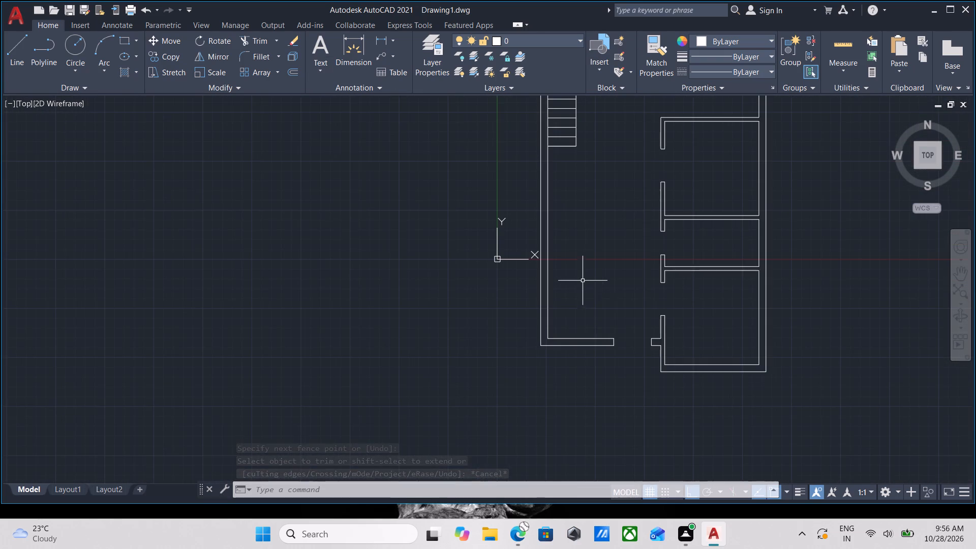
middle_click_drag(602, 319, 641, 205)
scroll(626, 241, "up", 3)
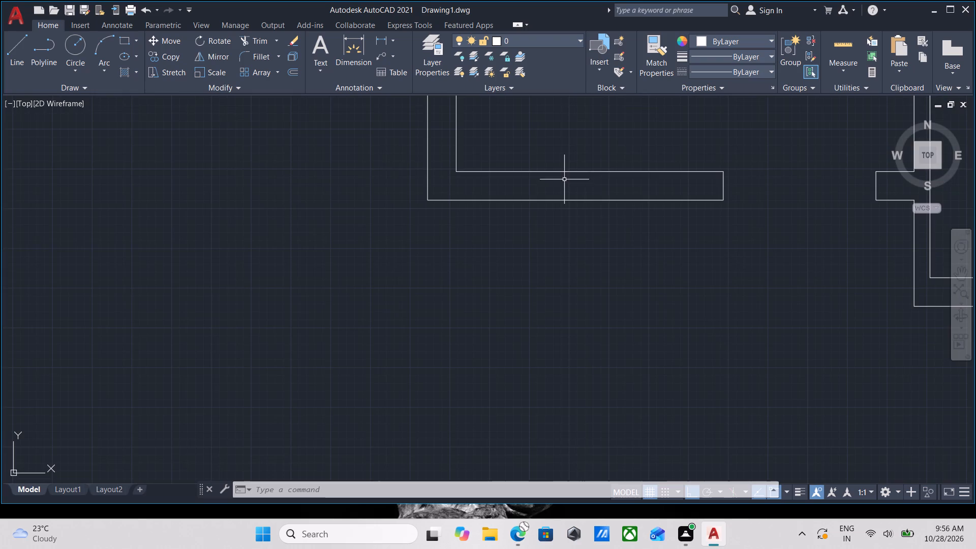
scroll(565, 178, "down", 1)
middle_click_drag(565, 178, 580, 248)
scroll(692, 217, "down", 1)
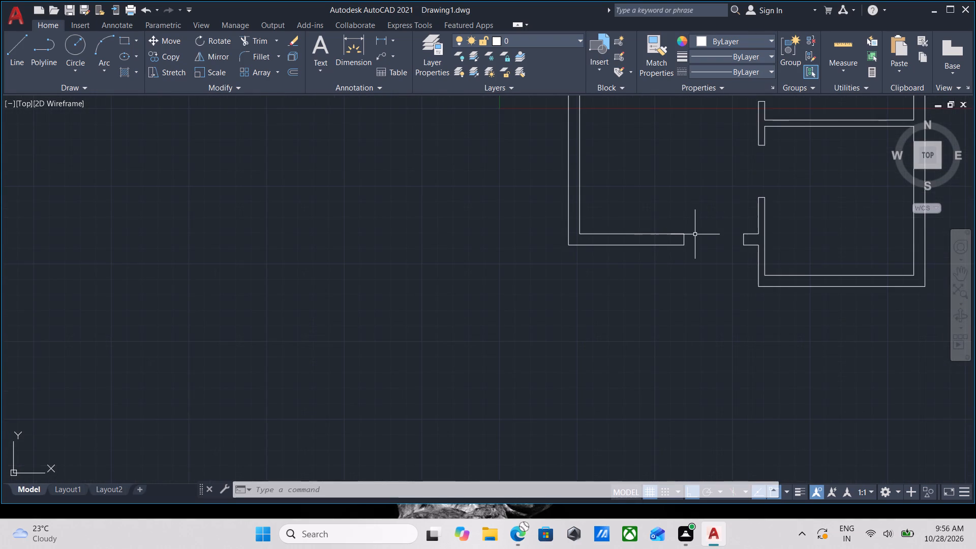
Offset the end line of the short wall stub 3'6" to the left across the bottom wall opening.
scroll(695, 234, "up", 2)
scroll(651, 246, "up", 2)
scroll(713, 204, "down", 1)
middle_click_drag(713, 201, 547, 221)
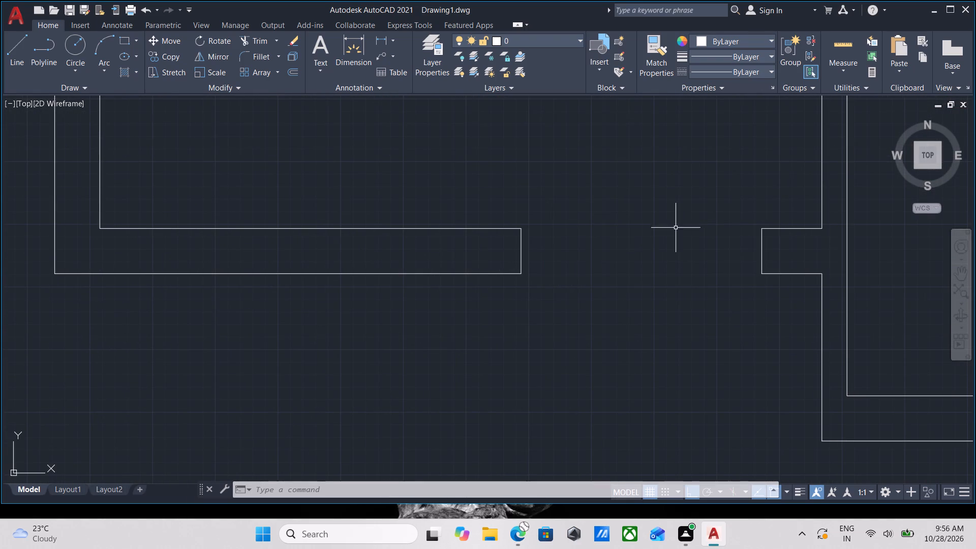
left_click(779, 252)
left_click(742, 232)
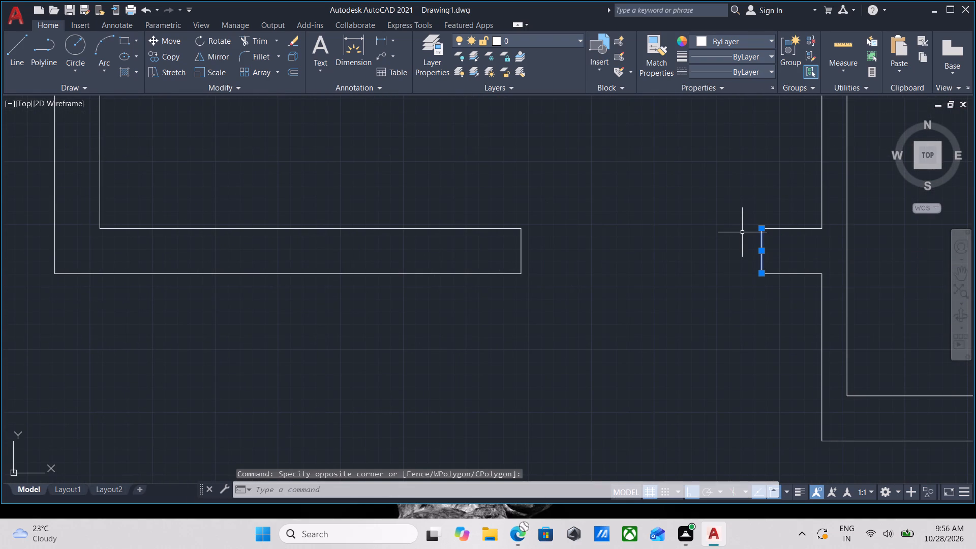
key("o")
key("Return")
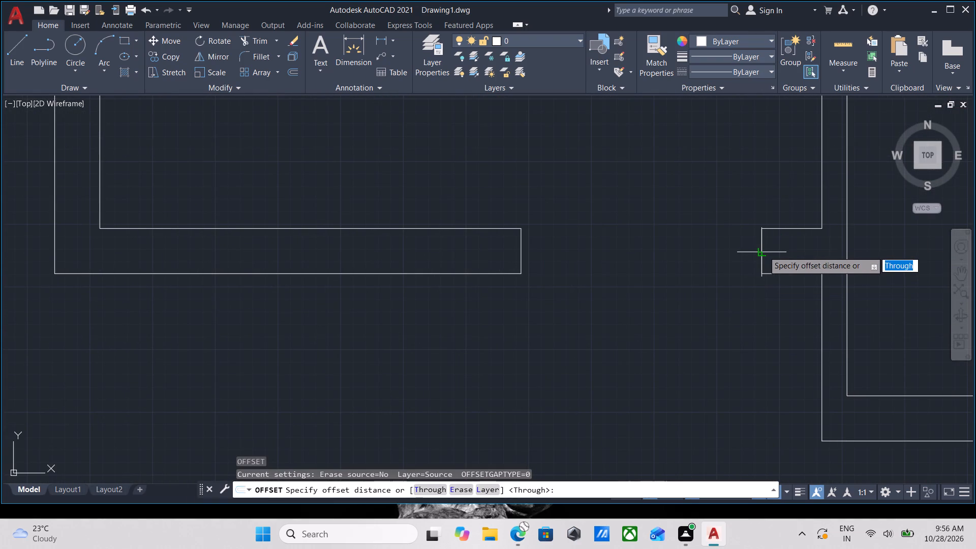
left_click(764, 251)
left_click(686, 250)
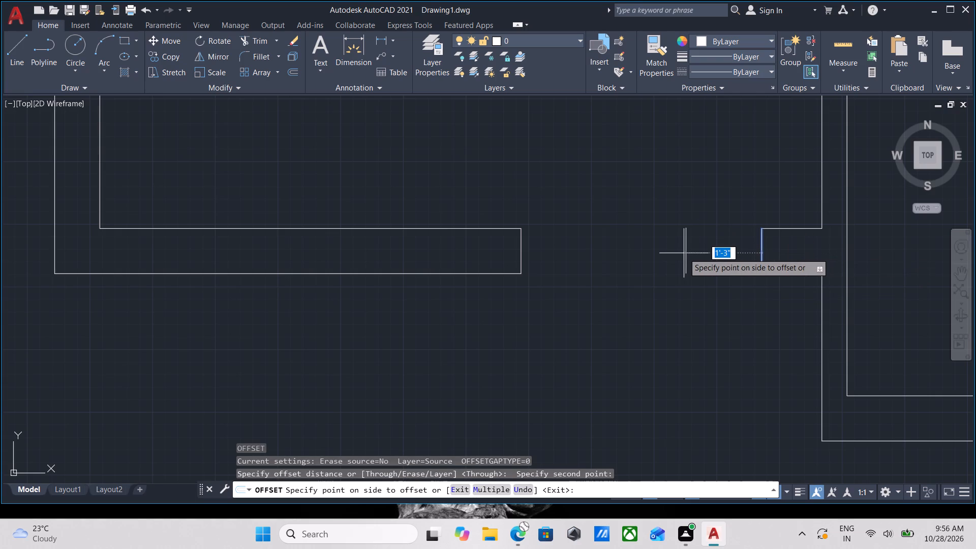
type("3'")
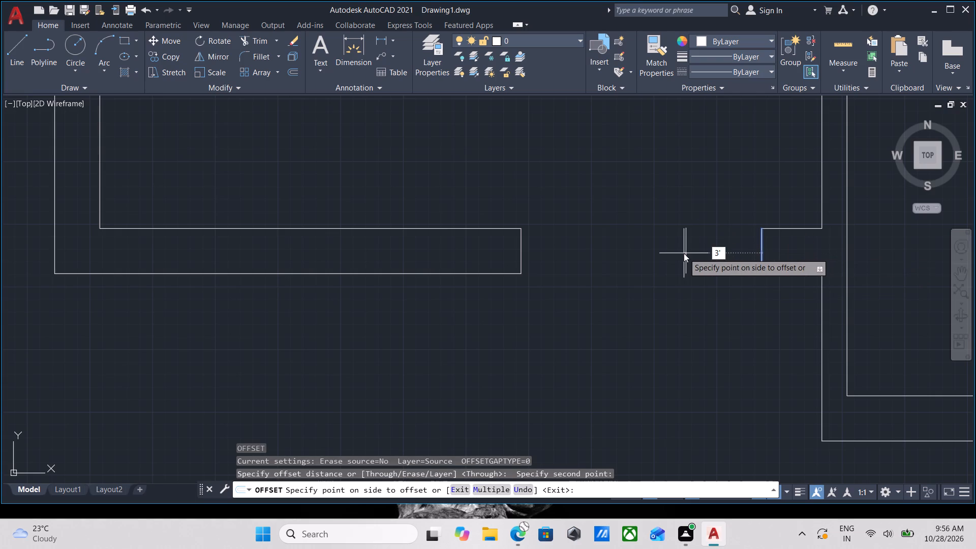
key("6")
key("Return")
key("Escape")
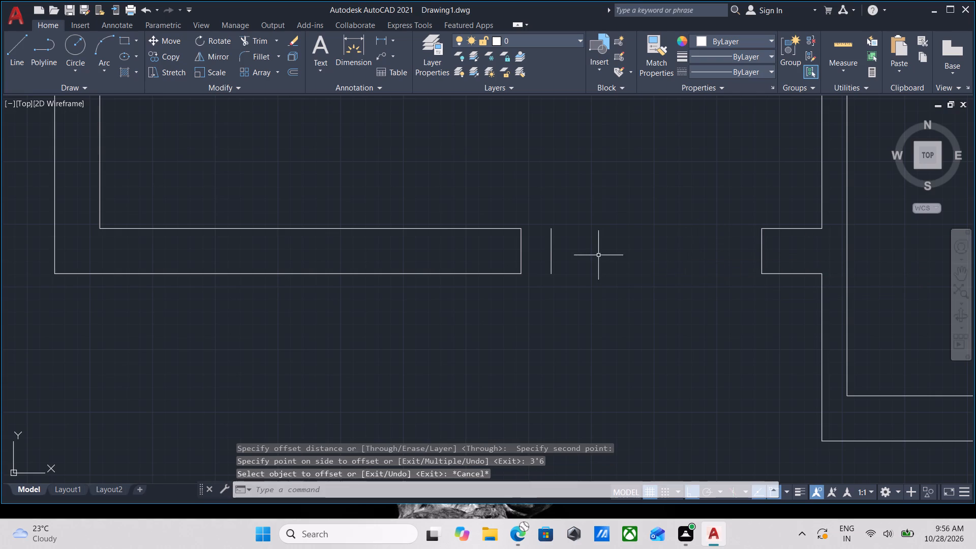
Extend both lines of the bottom wall's left section to the new cross line.
type("ex")
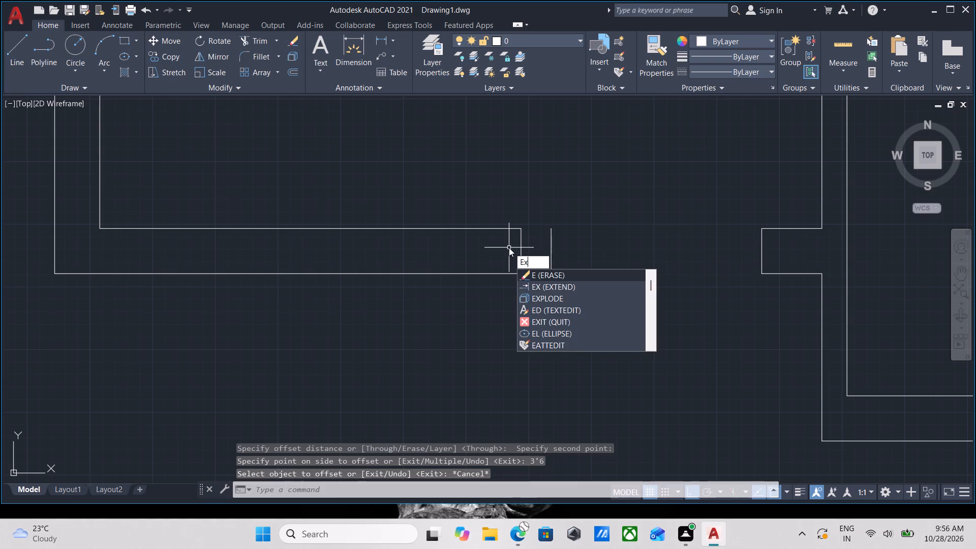
key("Return")
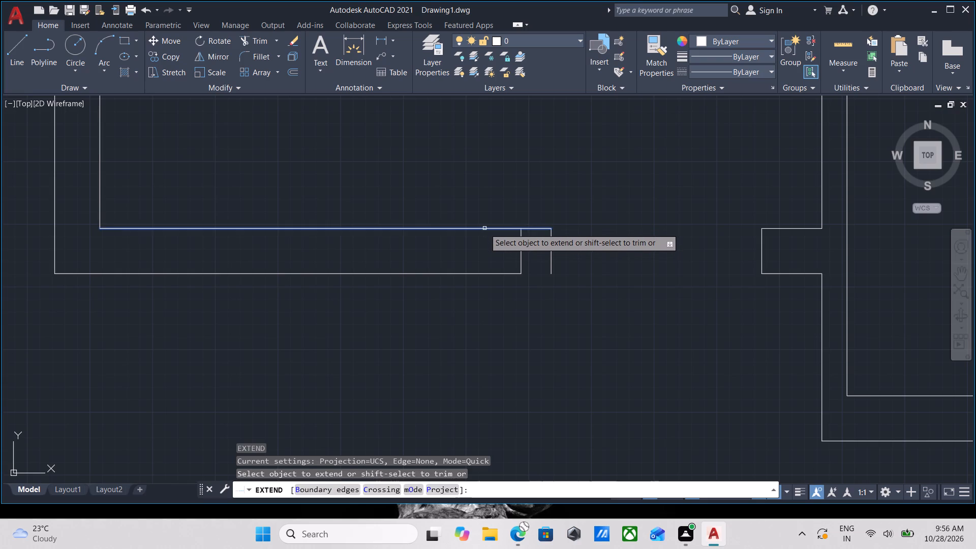
left_click(484, 228)
left_click(498, 273)
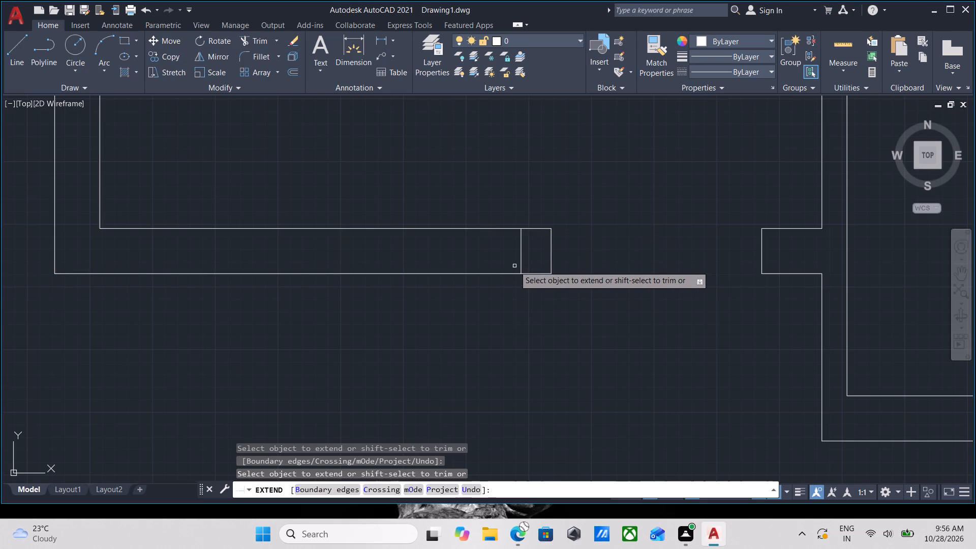
key("Escape")
Trim away the old end line inside the extended bottom wall section.
key("t")
key("r")
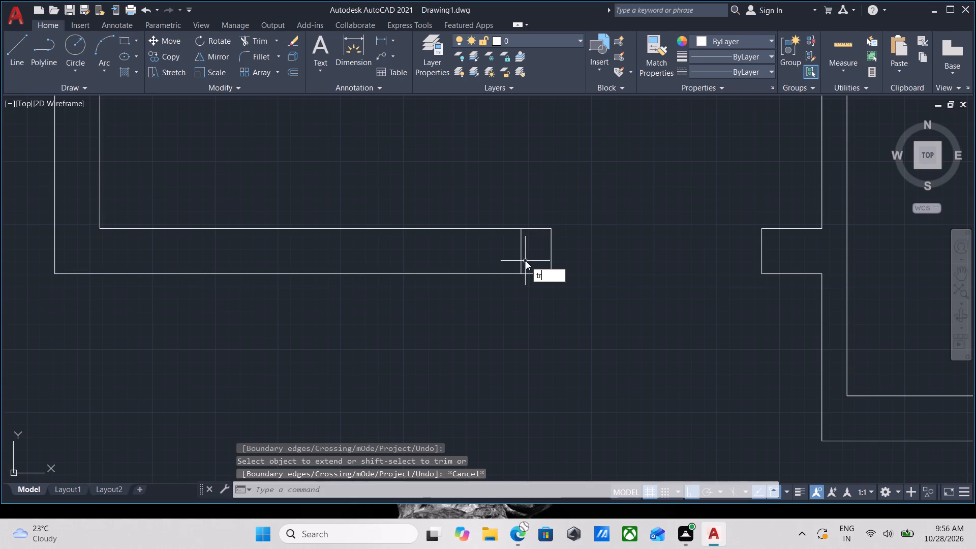
key("Return")
left_click(531, 256)
left_click(499, 254)
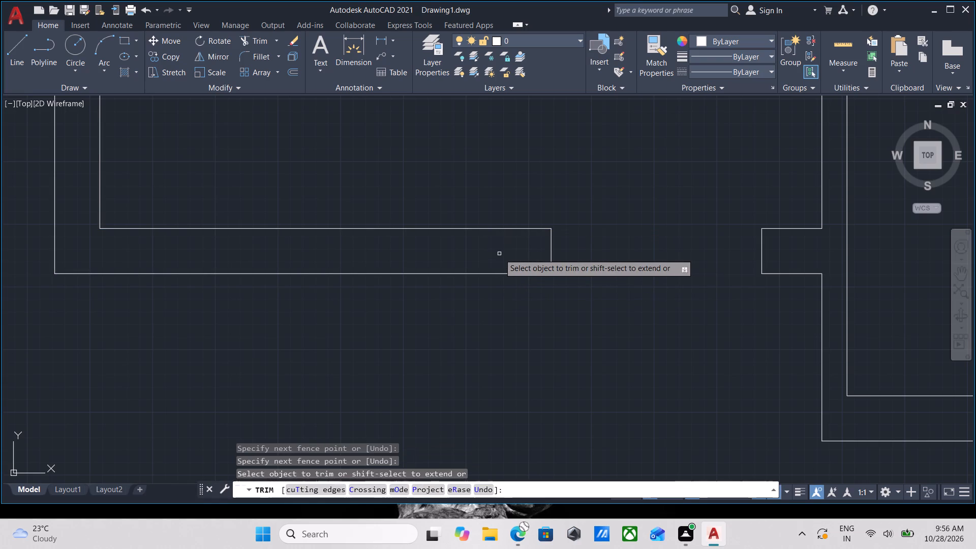
key("F1")
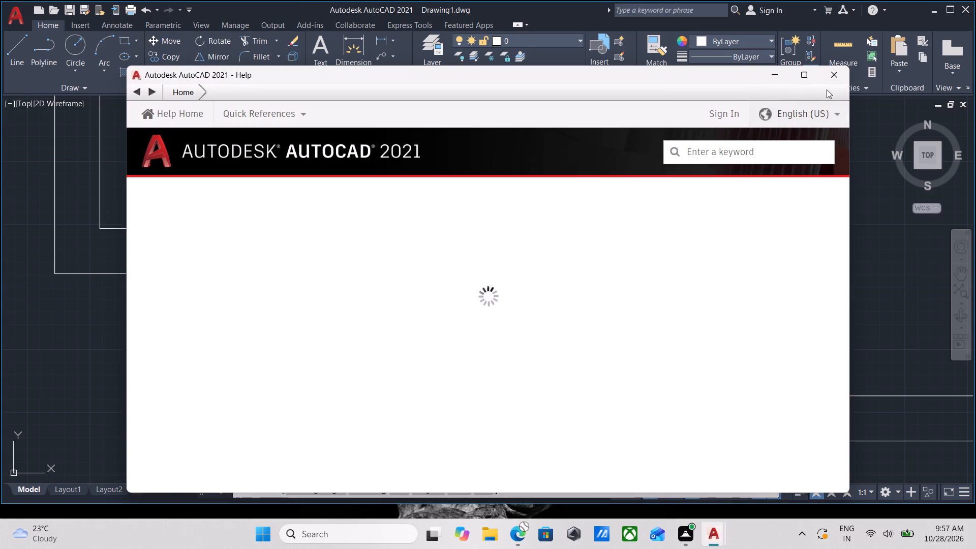
left_click(835, 68)
key("Escape")
Look over the plan from the bottom wall opening up to the stair and the upper rooms.
scroll(526, 235, "down", 2)
middle_click_drag(514, 238, 532, 257)
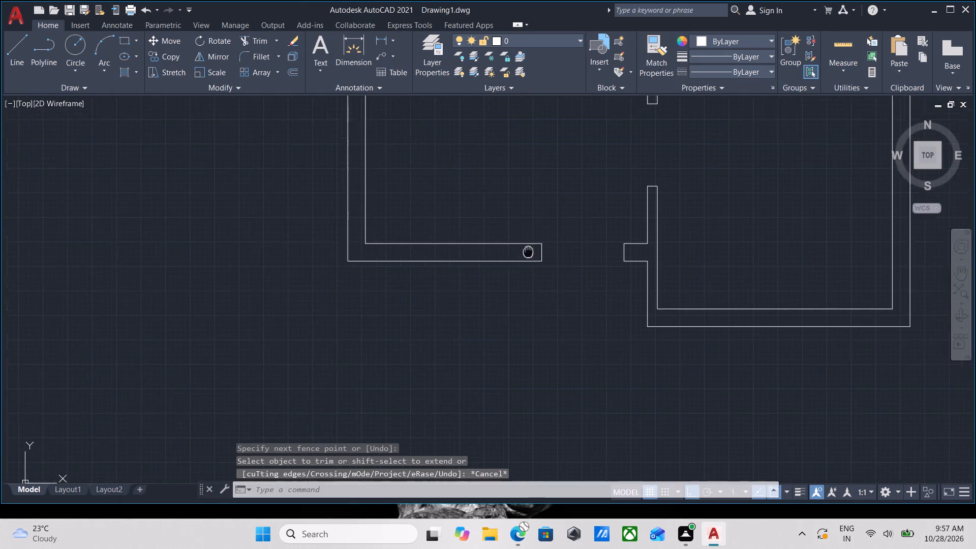
middle_click_drag(532, 257, 548, 296)
scroll(470, 263, "down", 1)
scroll(535, 252, "down", 1)
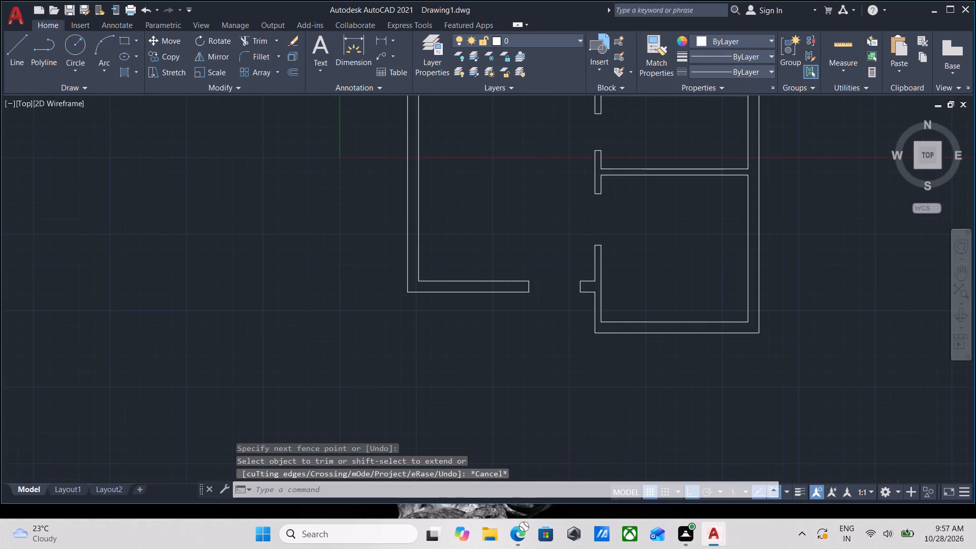
scroll(535, 252, "down", 1)
middle_click_drag(543, 255, 589, 356)
scroll(587, 196, "up", 3)
middle_click_drag(578, 189, 551, 298)
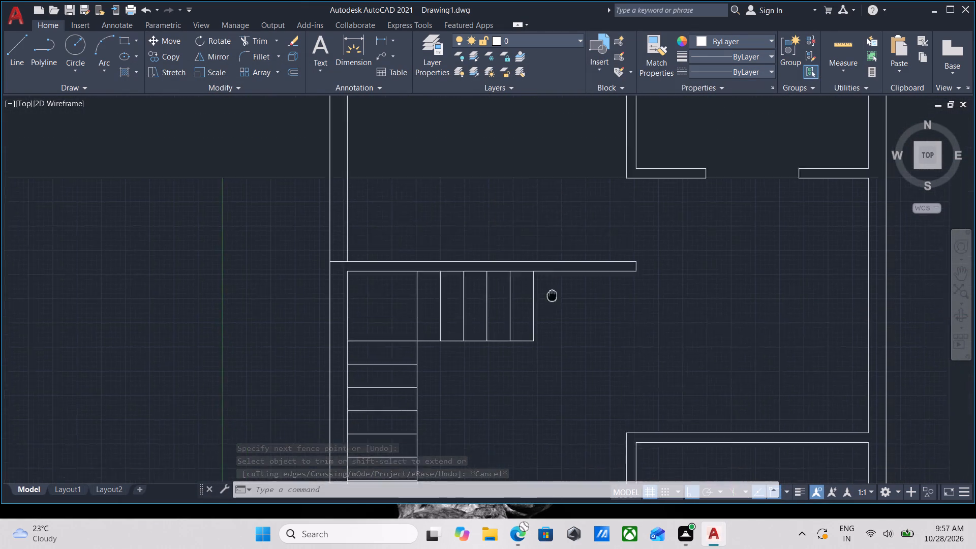
middle_click_drag(551, 298, 544, 327)
middle_click_drag(658, 221, 623, 320)
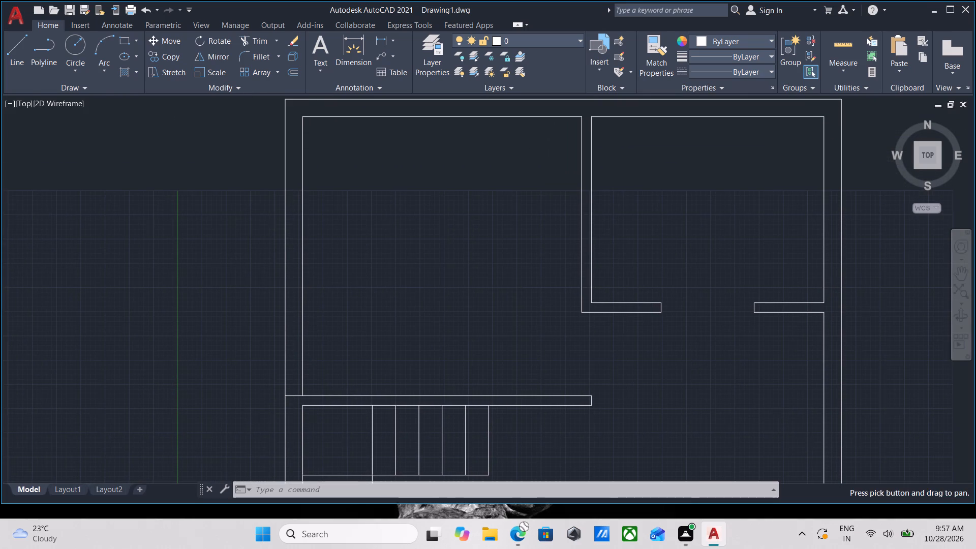
scroll(394, 382, "up", 2)
scroll(392, 383, "down", 1)
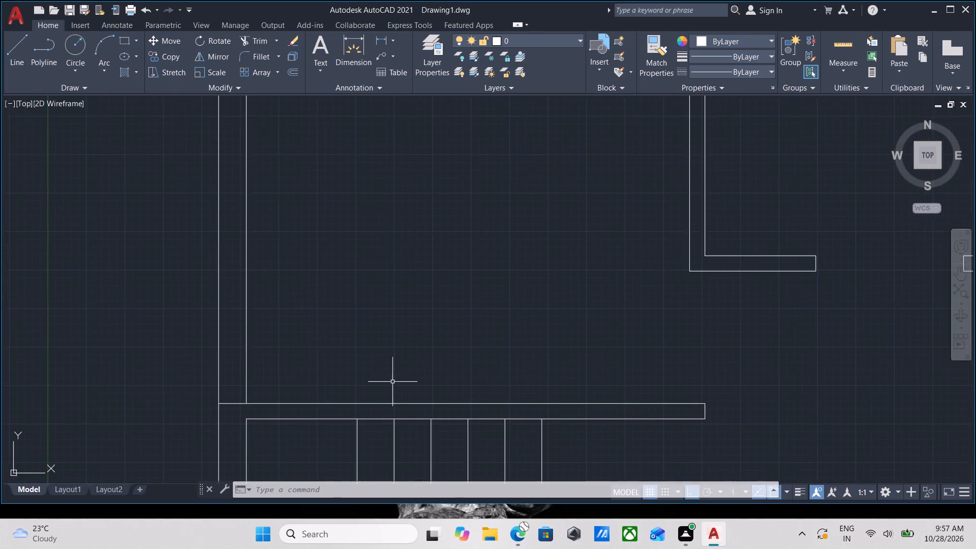
Trim the partition line above the stair where it crosses the thickness of the left outer wall.
middle_click_drag(392, 381, 550, 252)
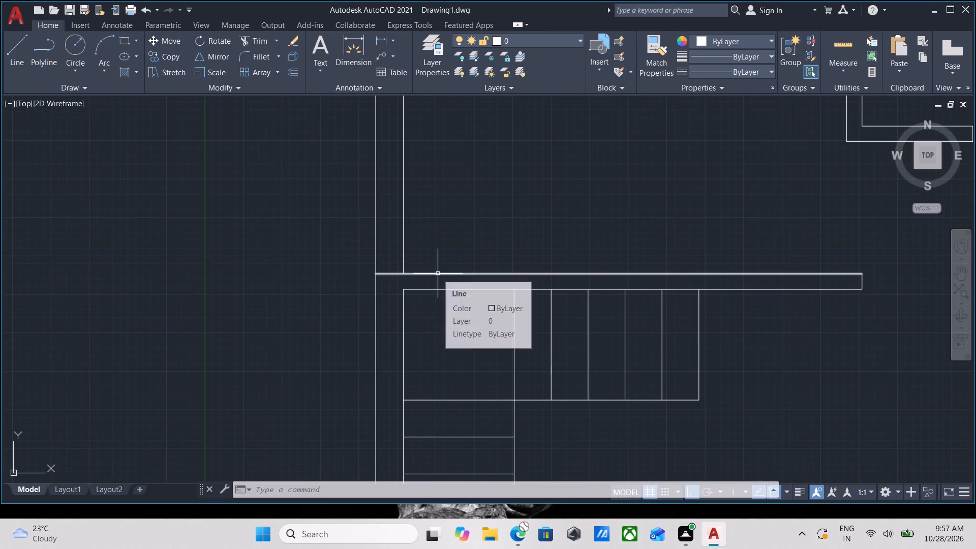
type("tr")
key("Return")
scroll(371, 278, "up", 1)
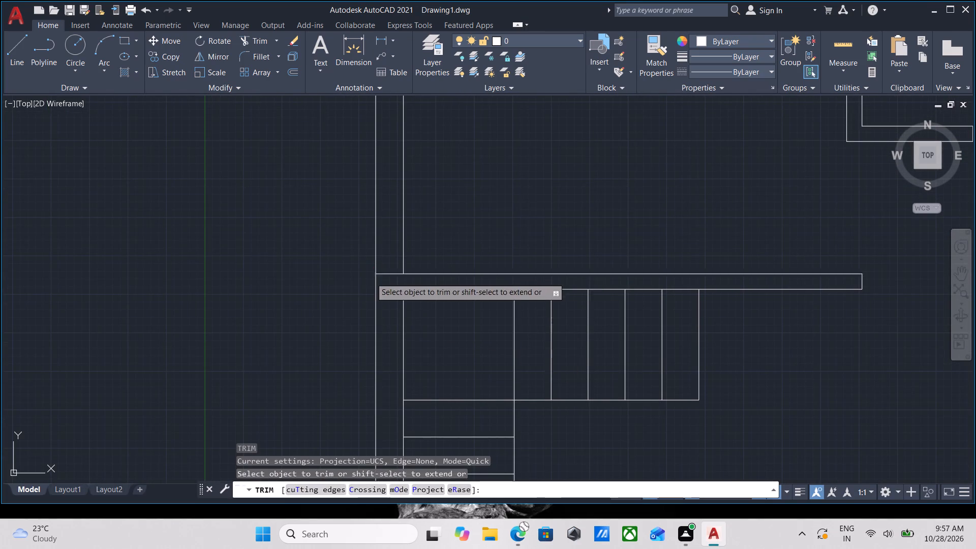
scroll(371, 278, "up", 2)
left_click(449, 289)
left_click(445, 208)
scroll(445, 208, "down", 3)
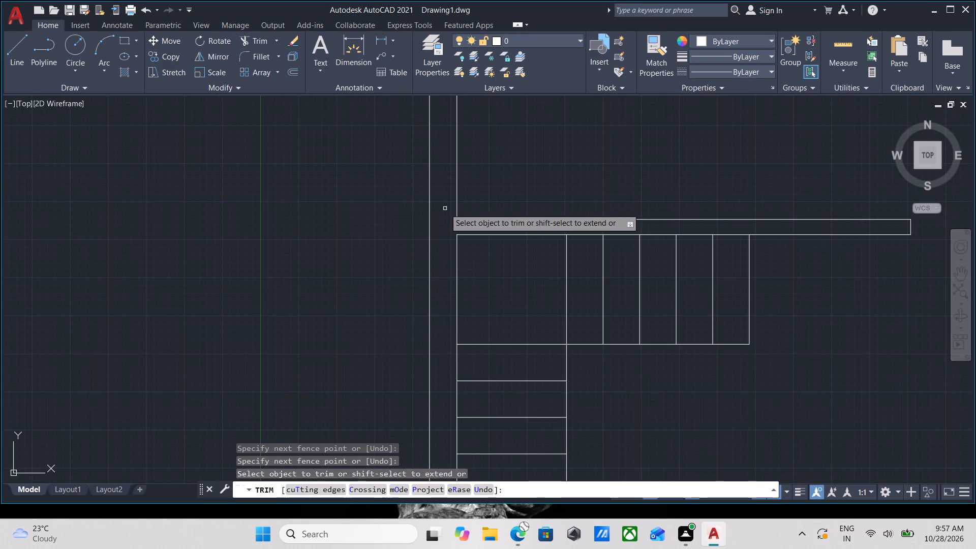
key("Escape")
Review the whole floor plan, checking the stair, partitions and wall openings.
scroll(515, 209, "down", 3)
scroll(576, 242, "up", 2)
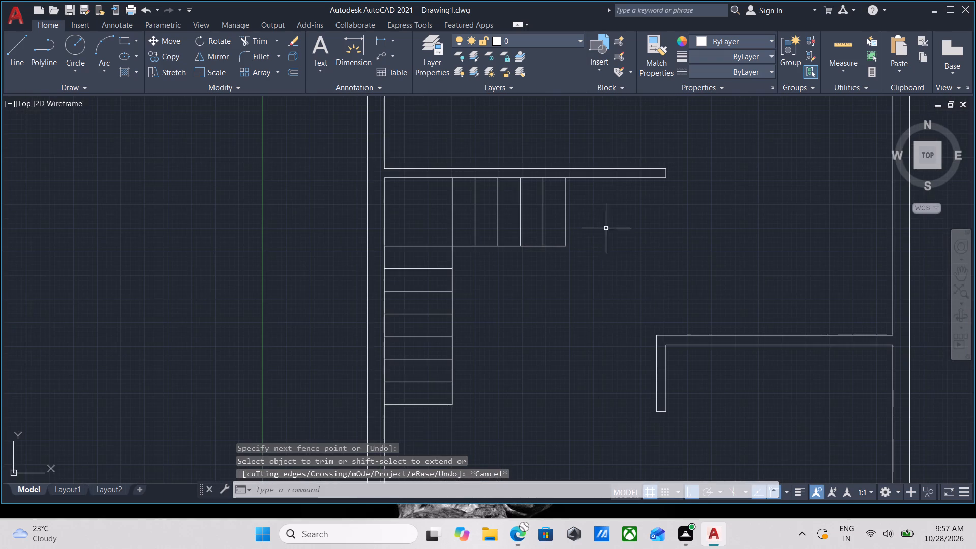
scroll(607, 227, "down", 1)
scroll(658, 225, "down", 1)
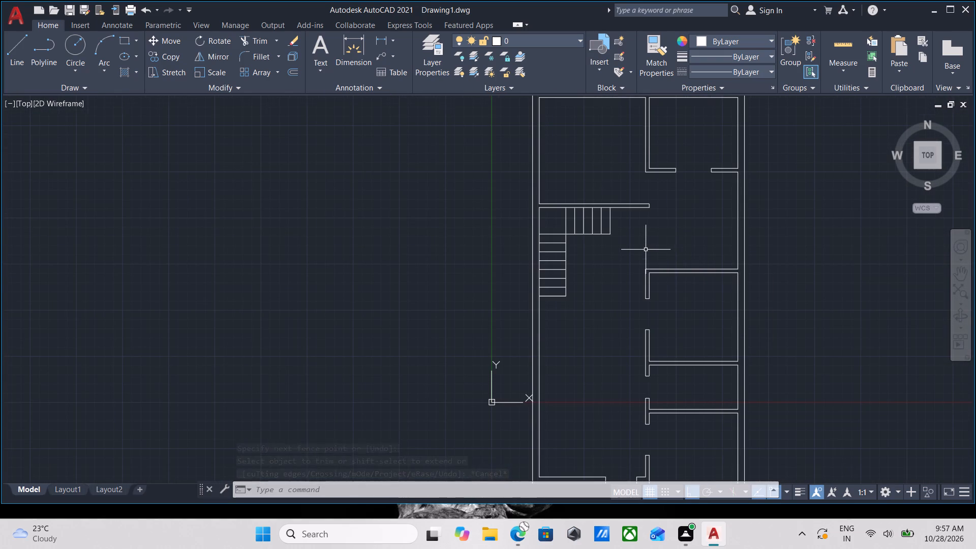
scroll(646, 250, "down", 1)
scroll(636, 402, "up", 3)
scroll(582, 348, "up", 2)
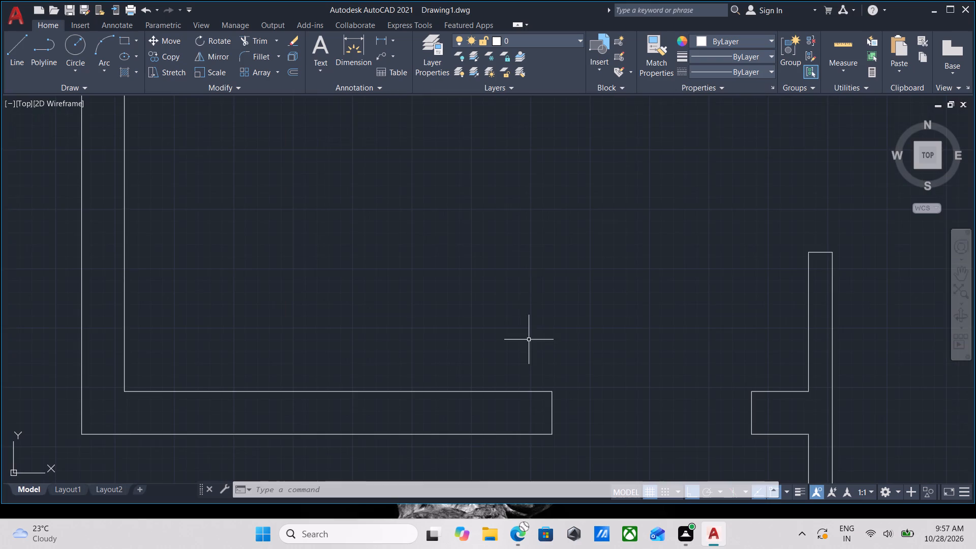
scroll(503, 348, "up", 1)
scroll(503, 348, "down", 4)
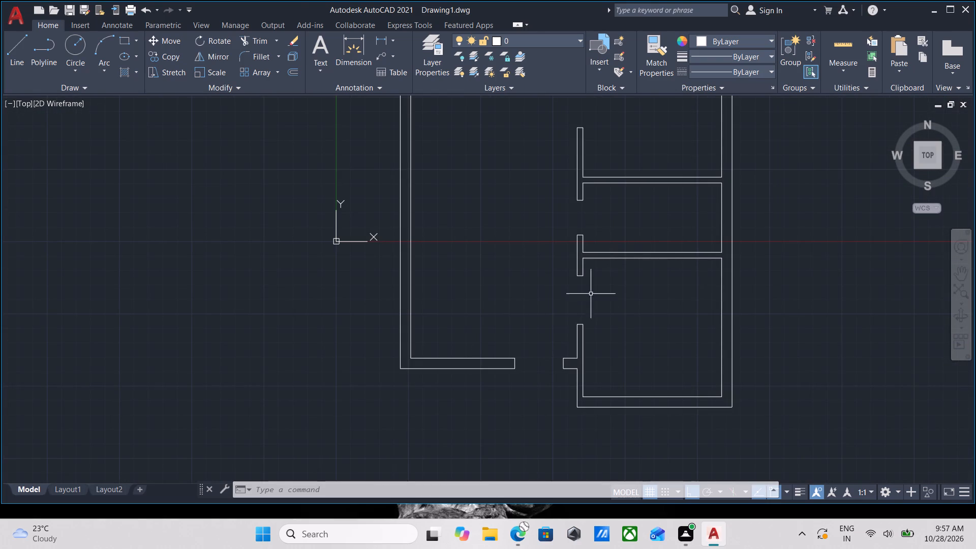
scroll(481, 371, "up", 2)
scroll(495, 349, "down", 1)
middle_click_drag(495, 349, 528, 426)
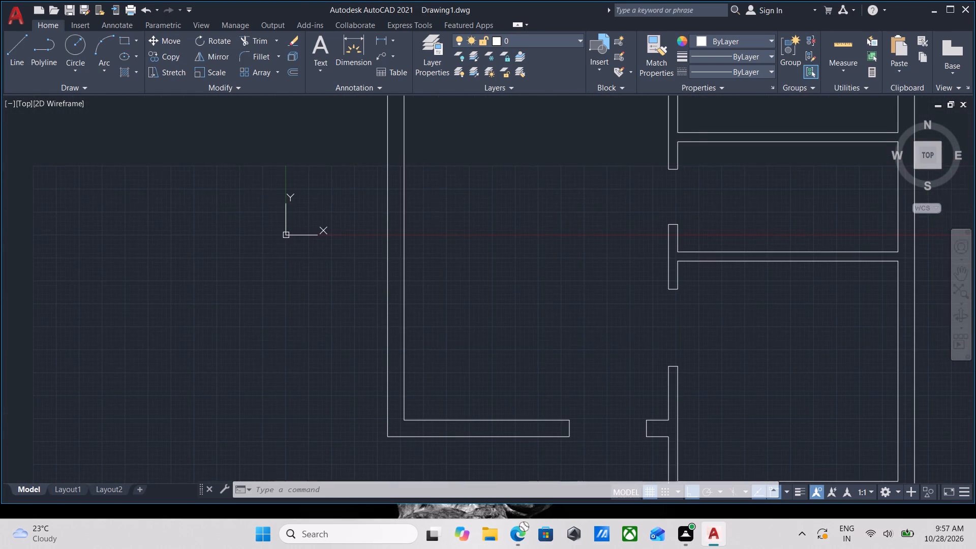
scroll(484, 232, "down", 2)
scroll(489, 186, "up", 1)
middle_click_drag(521, 282, 521, 401)
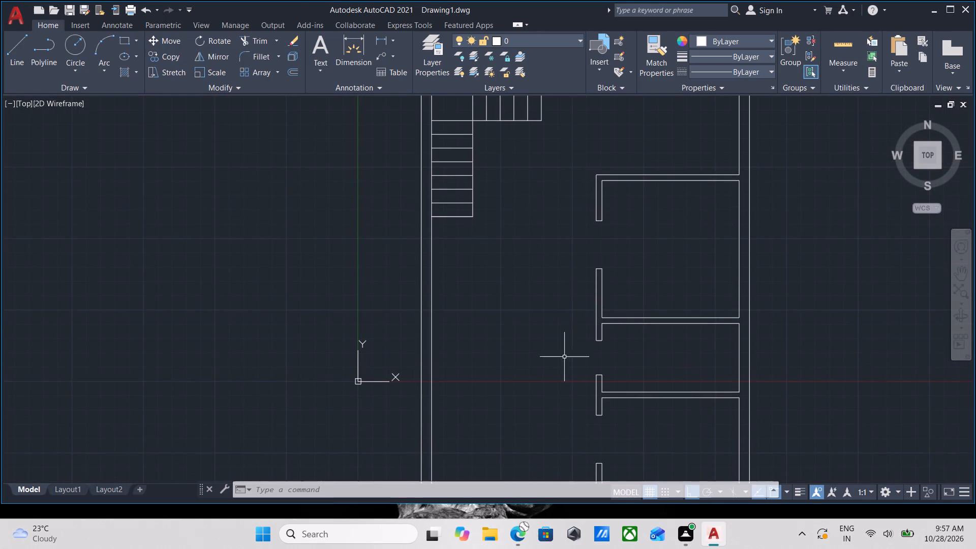
middle_click_drag(603, 291, 554, 428)
middle_click_drag(604, 233, 604, 332)
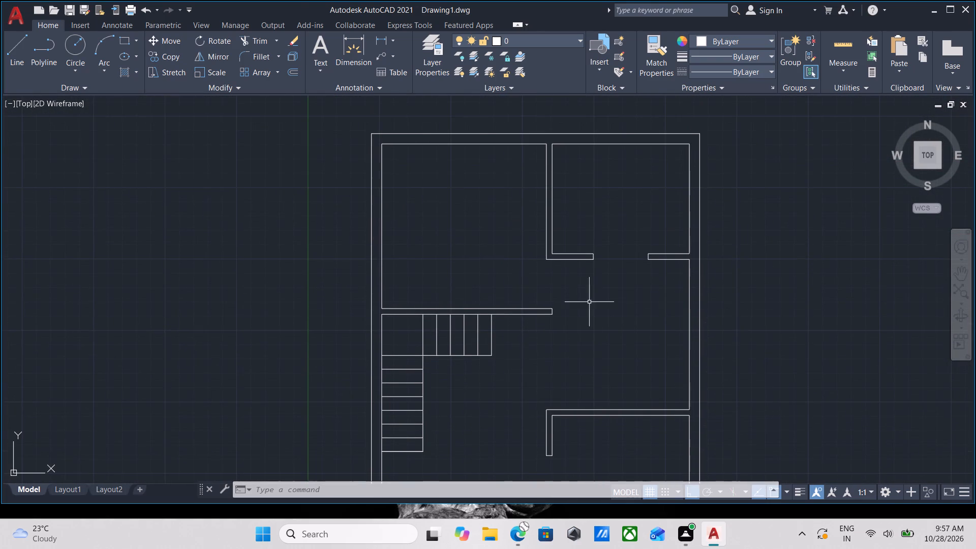
scroll(580, 280, "down", 2)
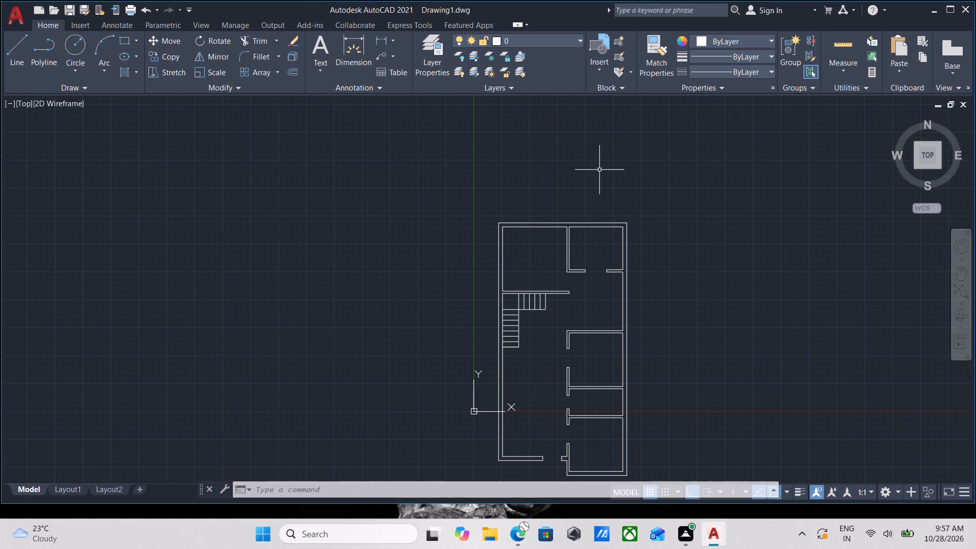
scroll(530, 379, "up", 1)
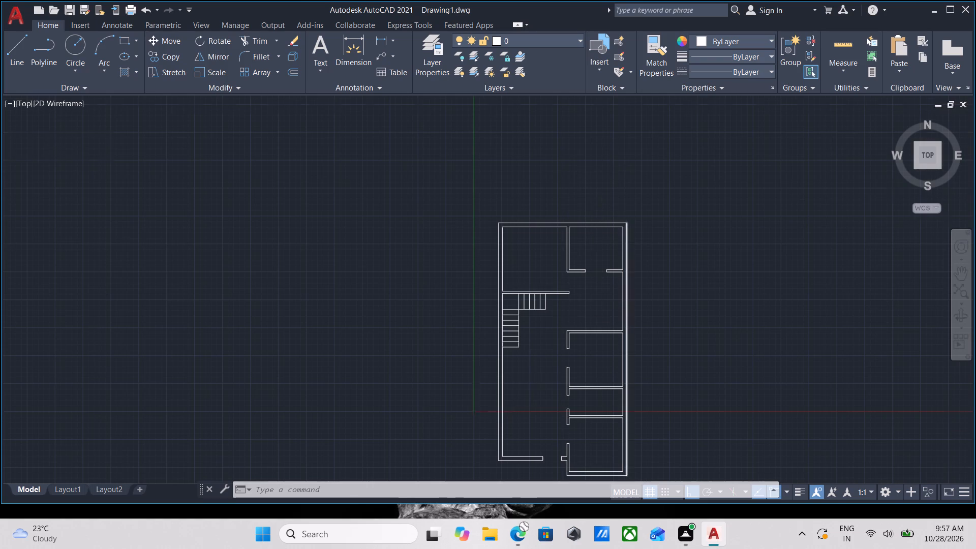
scroll(529, 379, "up", 1)
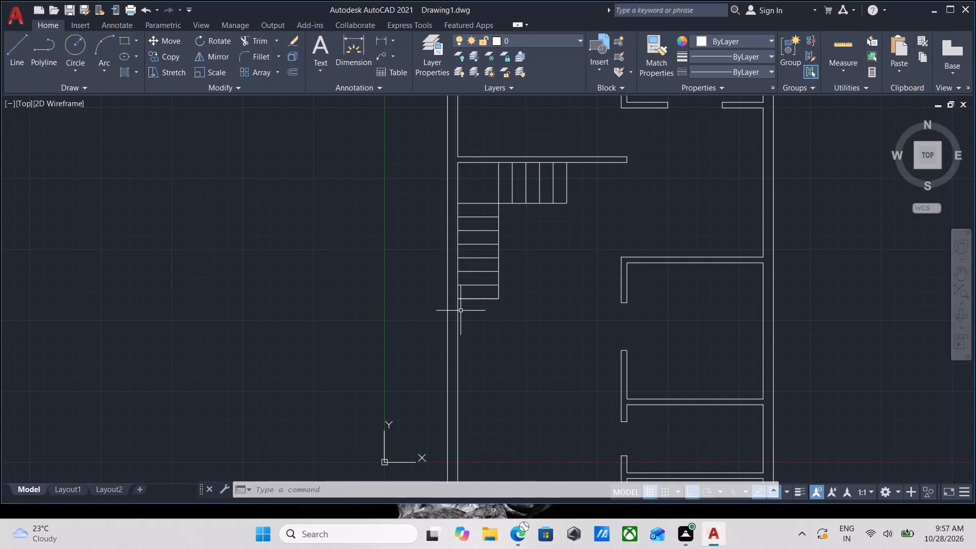
Check the plan again from the bottom wall opening through the stair and partitions up to the top rooms.
scroll(463, 305, "down", 3)
scroll(496, 392, "up", 3)
scroll(428, 285, "up", 2)
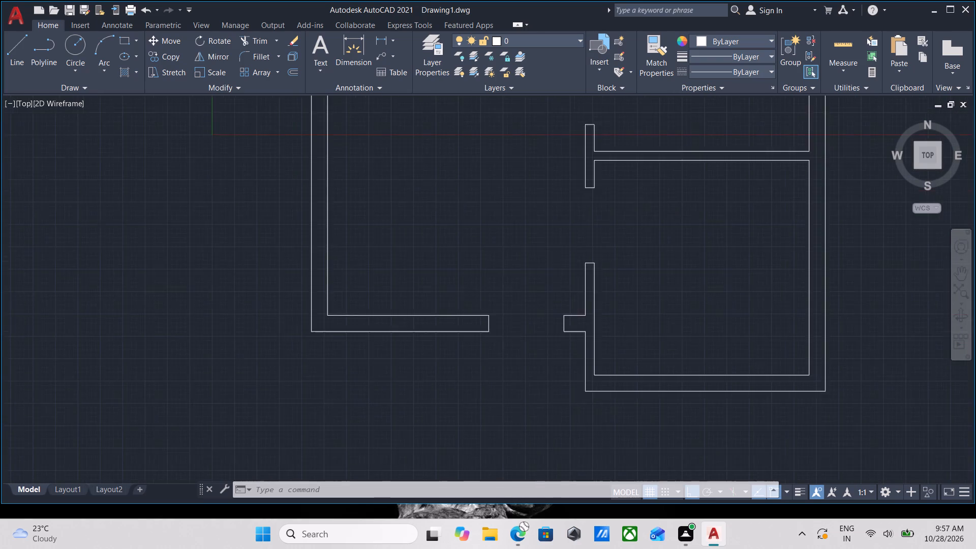
scroll(429, 283, "down", 3)
middle_click_drag(475, 223, 515, 393)
scroll(573, 248, "up", 1)
middle_click_drag(574, 253, 570, 369)
scroll(569, 367, "down", 1)
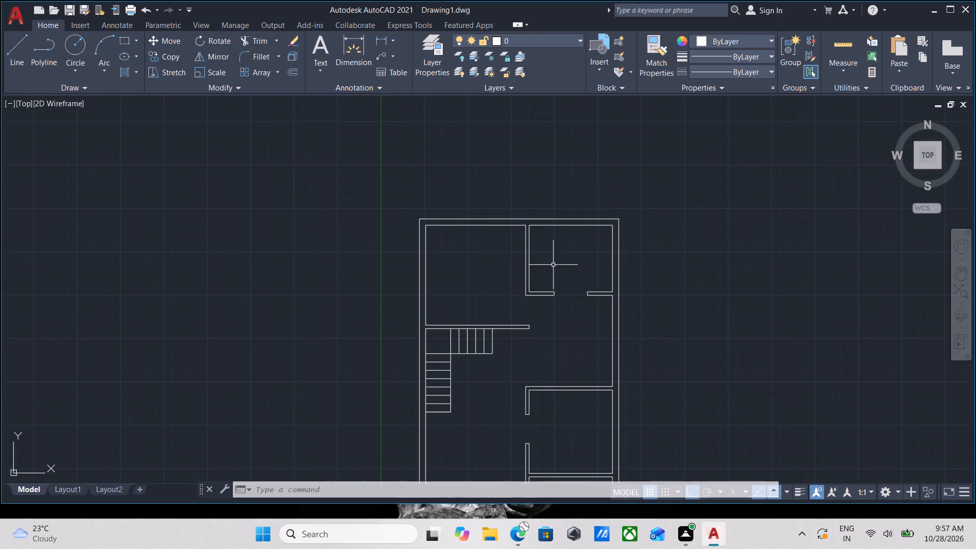
middle_click_drag(541, 238, 542, 324)
scroll(533, 303, "up", 2)
scroll(560, 245, "down", 2)
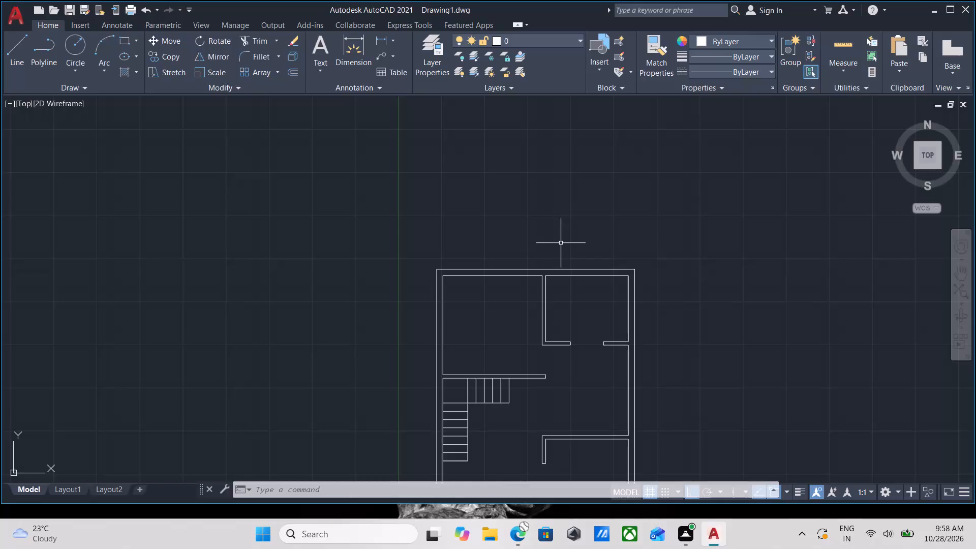
scroll(561, 243, "down", 4)
scroll(584, 304, "up", 3)
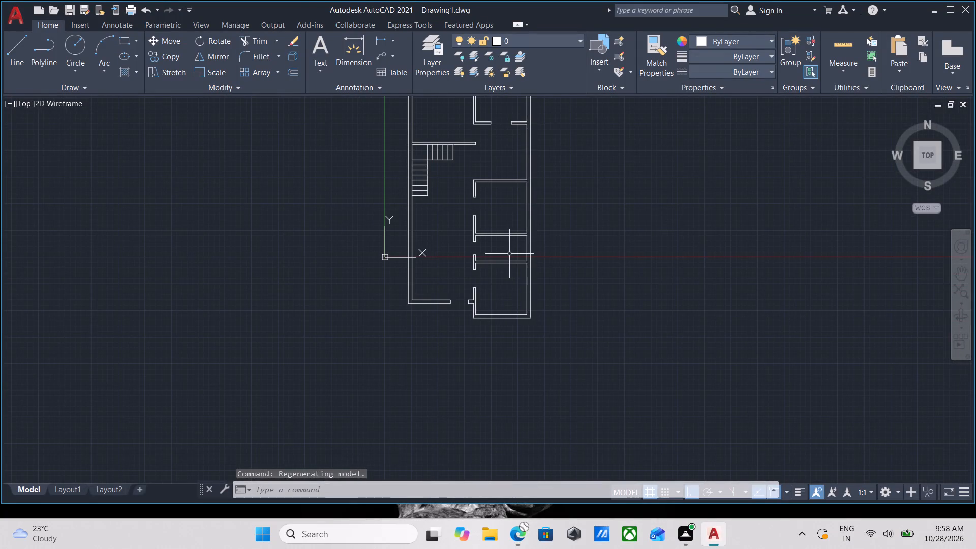
Copy the entire floor plan from its lower-left outer corner horizontally about 79' to the right of the original.
middle_click_drag(510, 254, 542, 309)
left_click(617, 406)
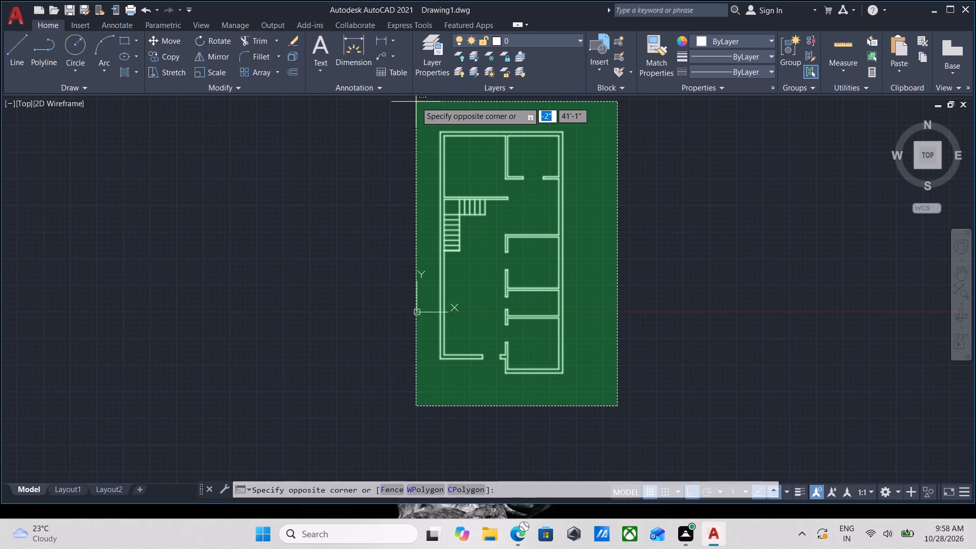
left_click(416, 102)
scroll(534, 166, "up", 2)
scroll(540, 204, "down", 1)
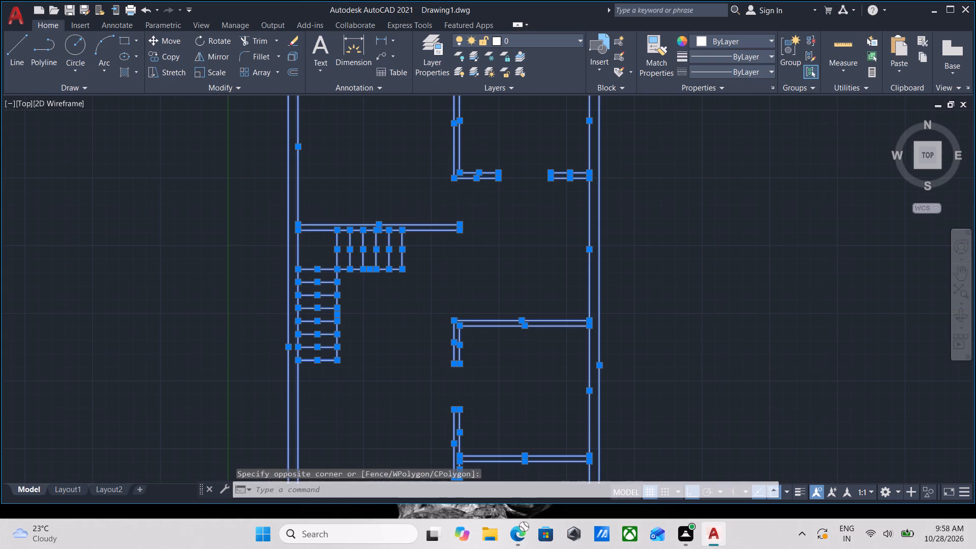
key("c")
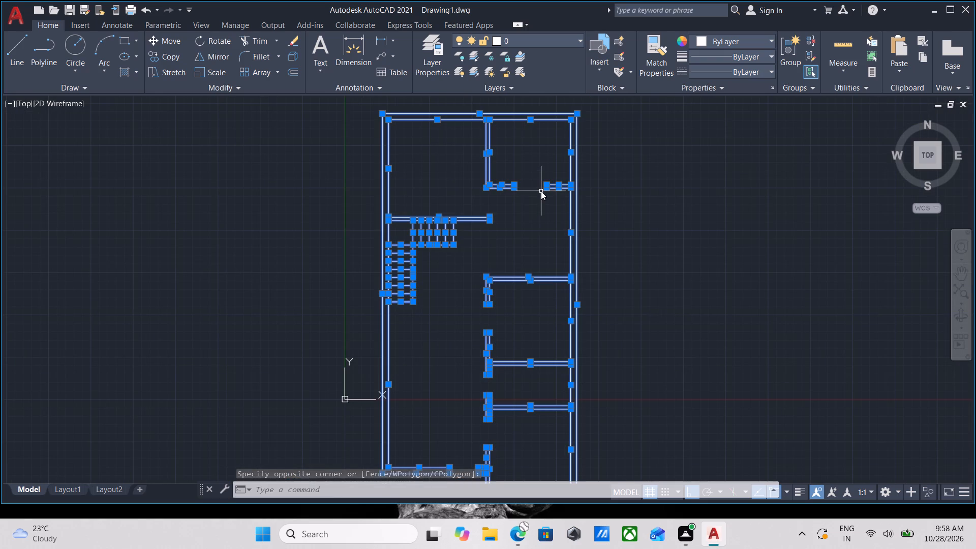
key("o")
key("Return")
scroll(429, 281, "down", 3)
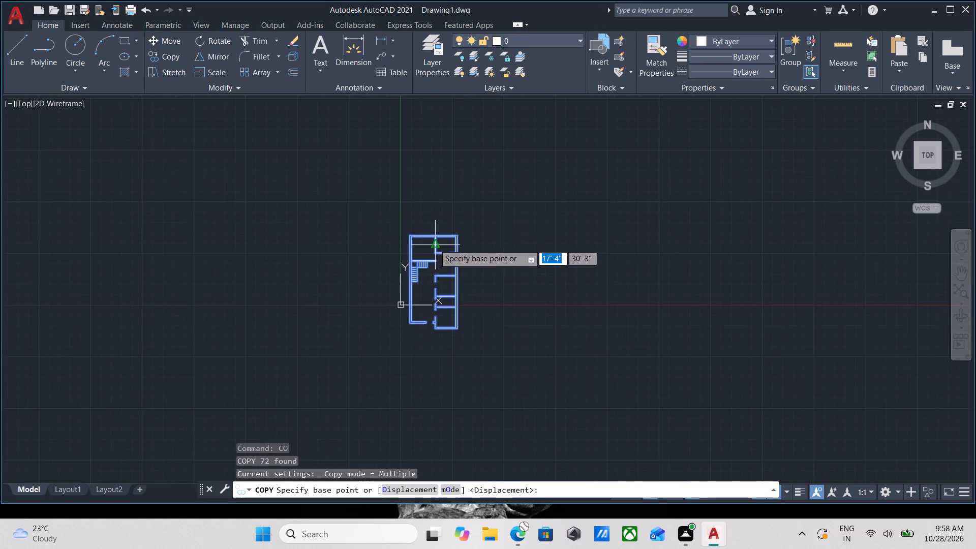
middle_click_drag(435, 241, 464, 200)
scroll(459, 286, "up", 4)
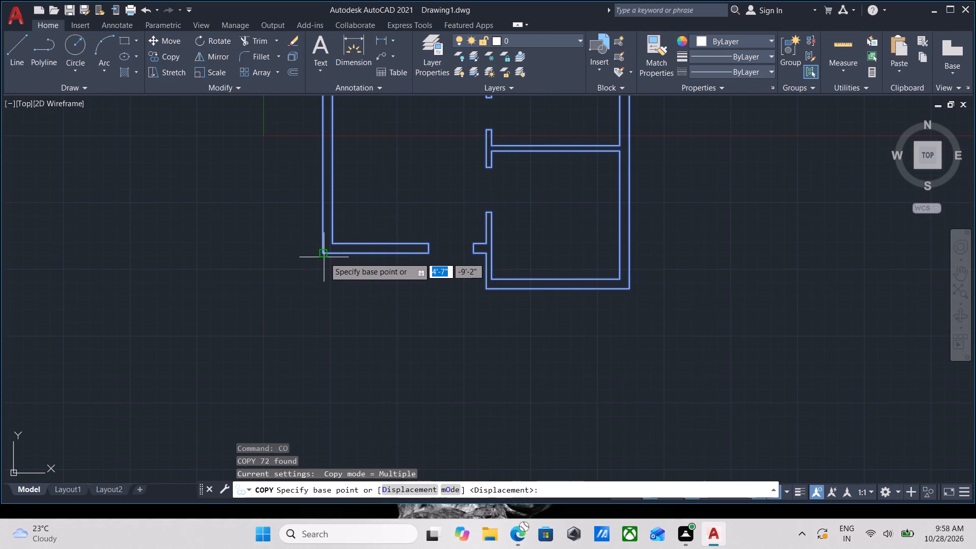
left_click(325, 252)
scroll(638, 202, "down", 1)
scroll(726, 245, "down", 1)
middle_click_drag(723, 243, 658, 283)
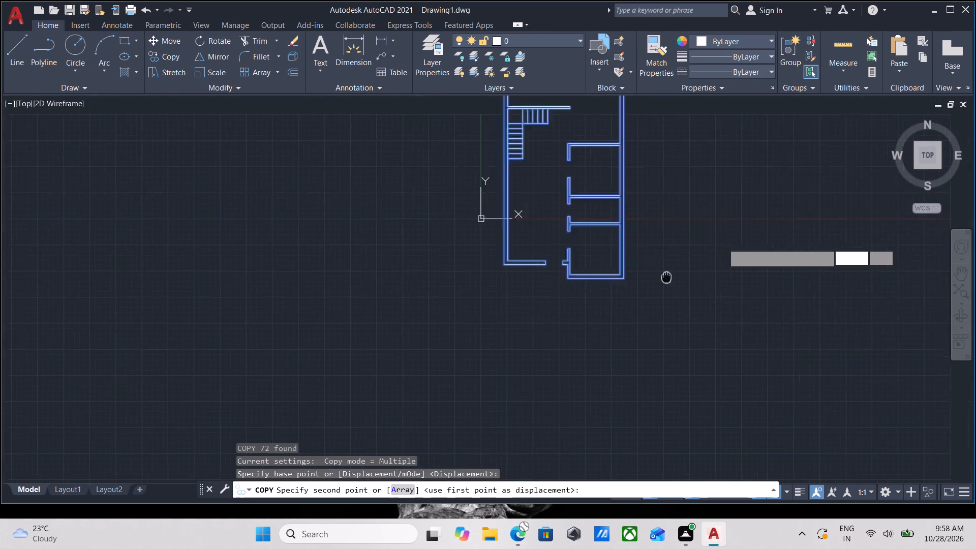
middle_click_drag(658, 283, 536, 332)
left_click(755, 307)
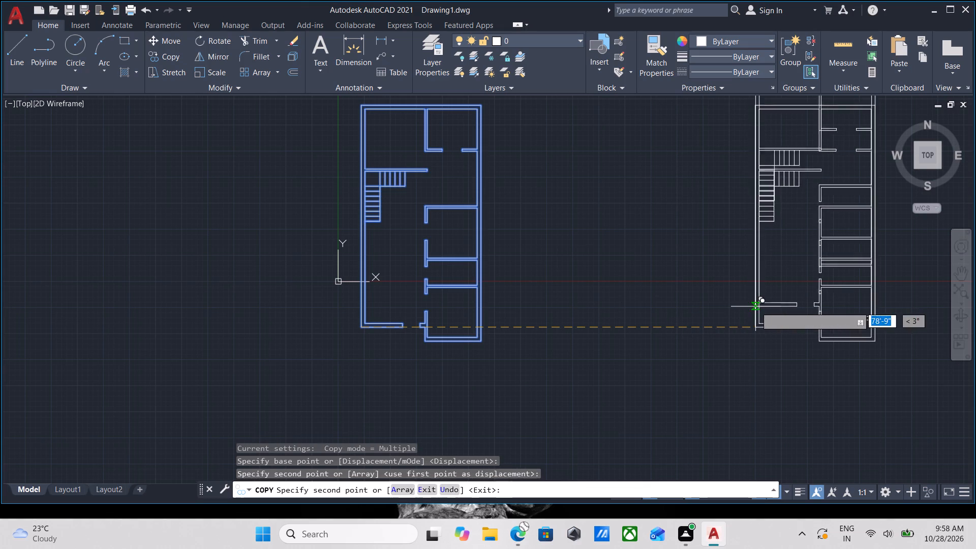
key("Escape")
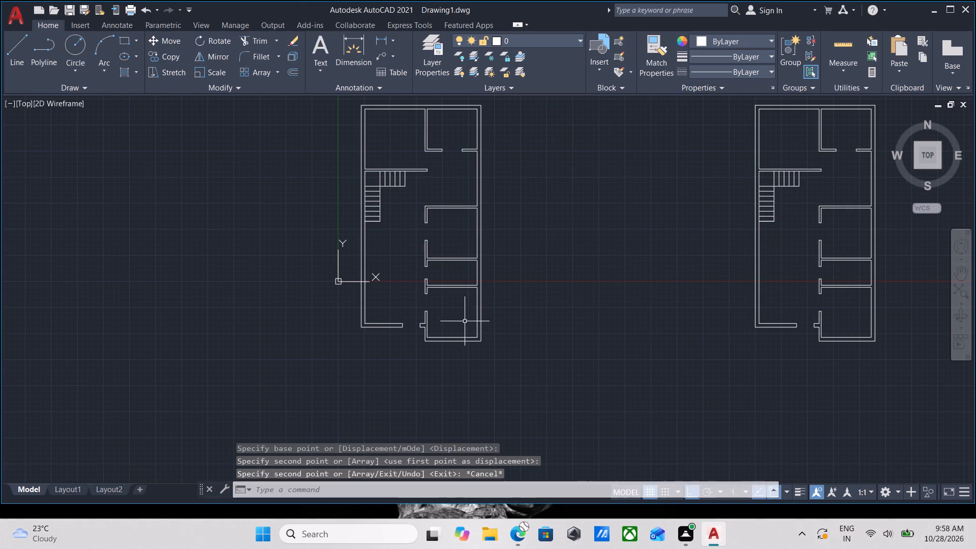
Select the entire original floor plan, including its walls, partitions and stair.
scroll(466, 321, "up", 2)
scroll(477, 320, "down", 2)
left_click_drag(536, 385, 522, 369)
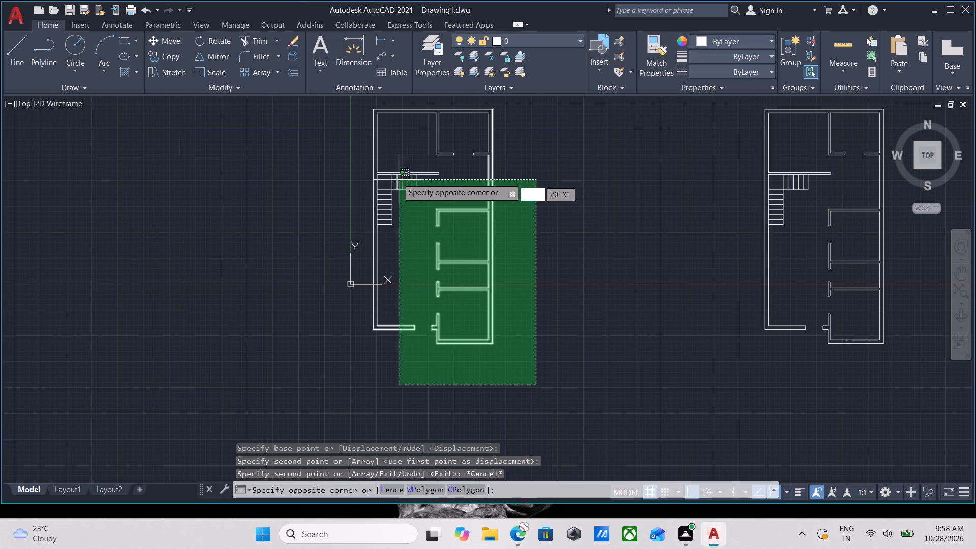
left_click(362, 100)
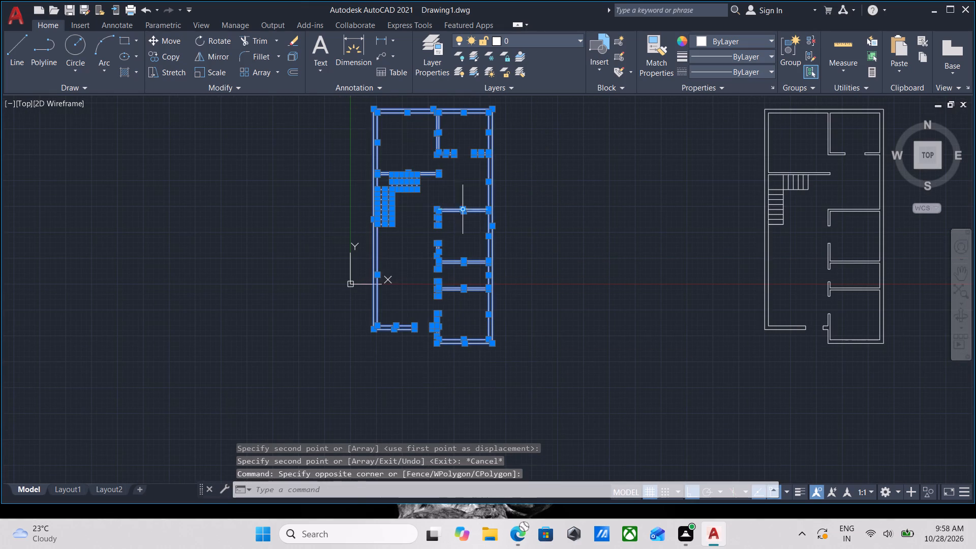
scroll(466, 209, "up", 3)
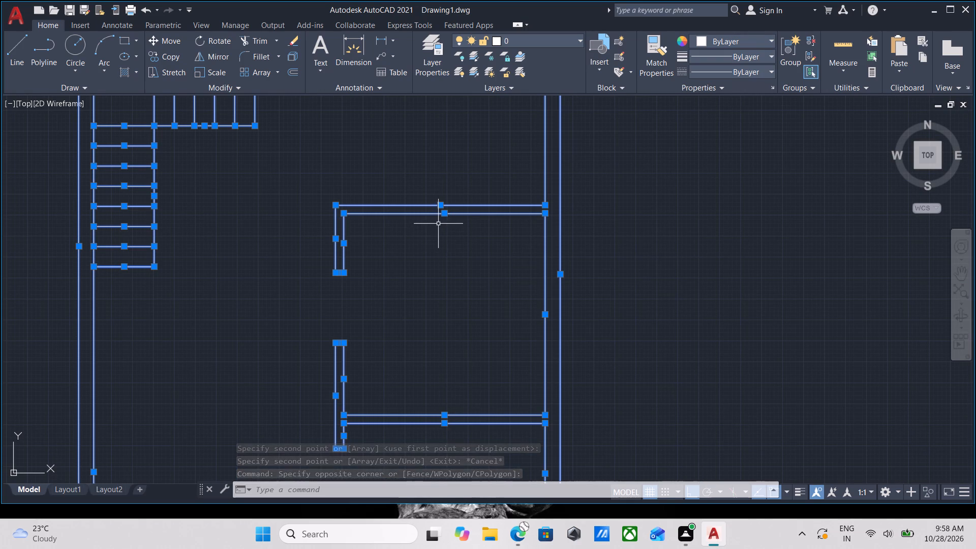
scroll(445, 211, "down", 3)
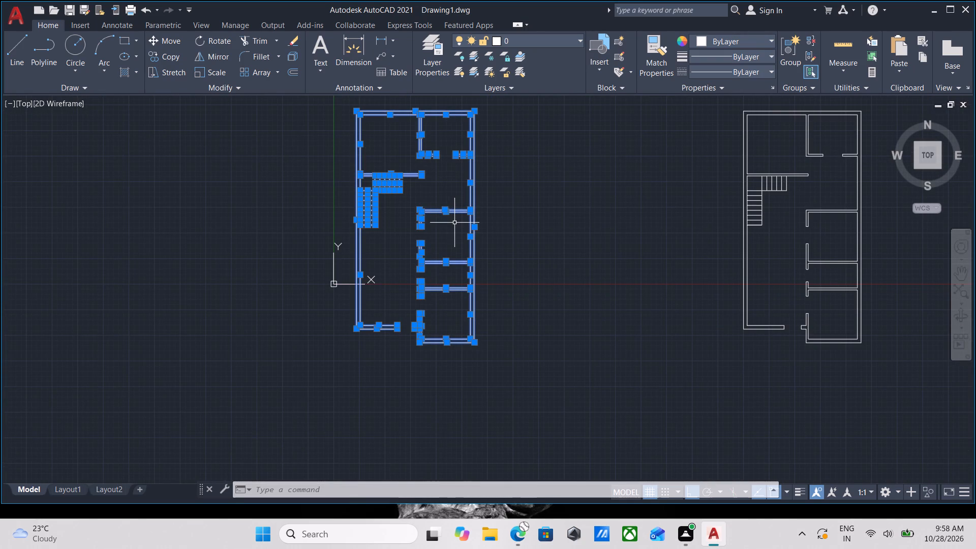
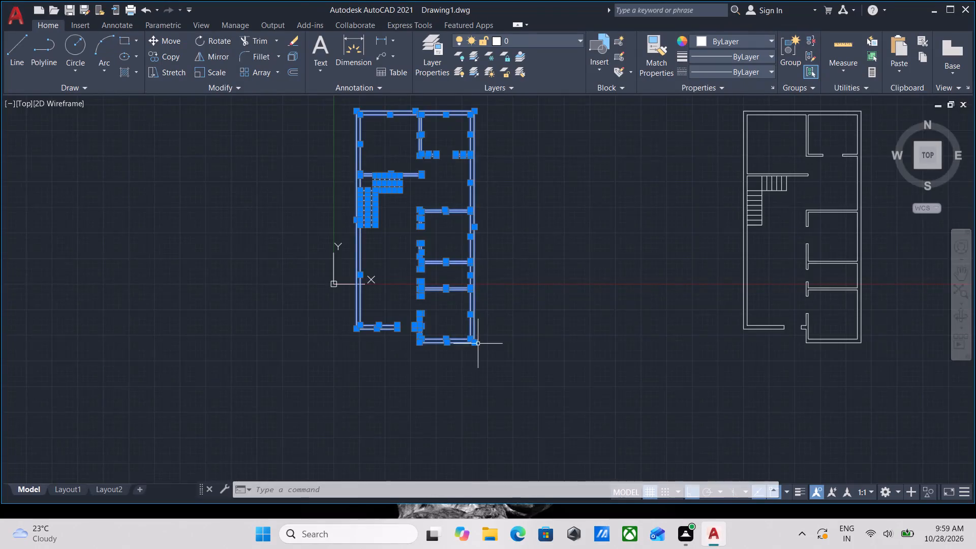
Clear the selection and review the original floor plan's walls, stair and partitions.
scroll(480, 345, "up", 2)
scroll(515, 274, "down", 2)
middle_click_drag(542, 287, 590, 385)
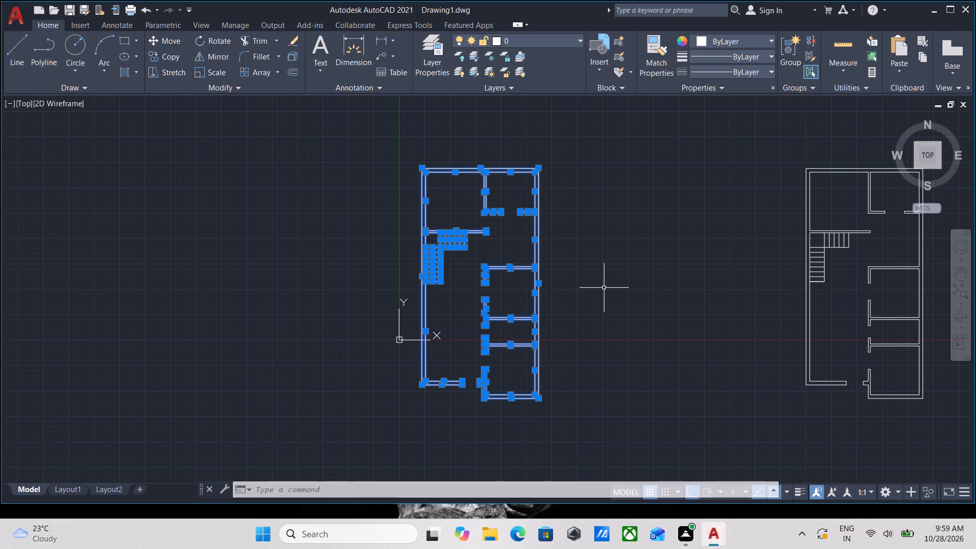
key("Escape")
scroll(470, 268, "up", 3)
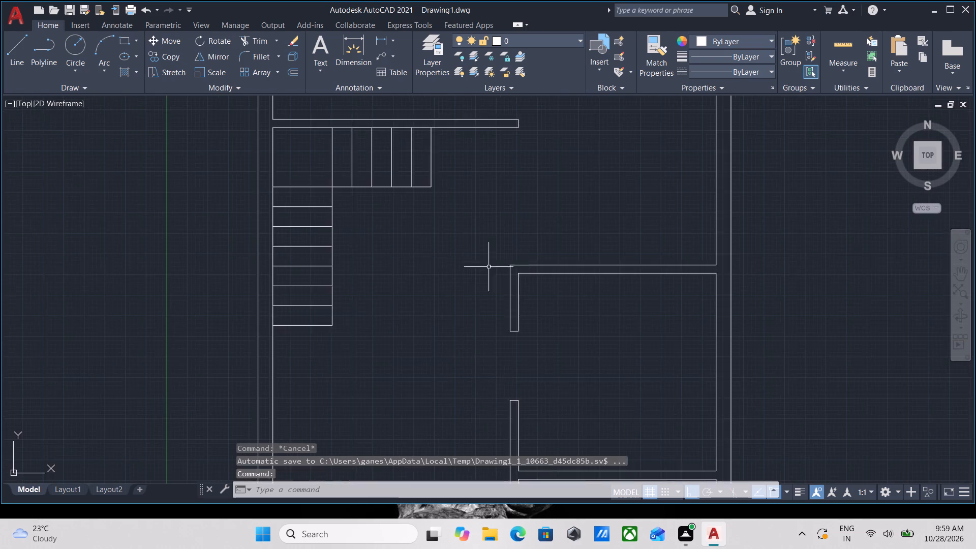
scroll(528, 263, "down", 3)
middle_click_drag(558, 277, 584, 320)
scroll(590, 321, "up", 3)
scroll(627, 290, "down", 2)
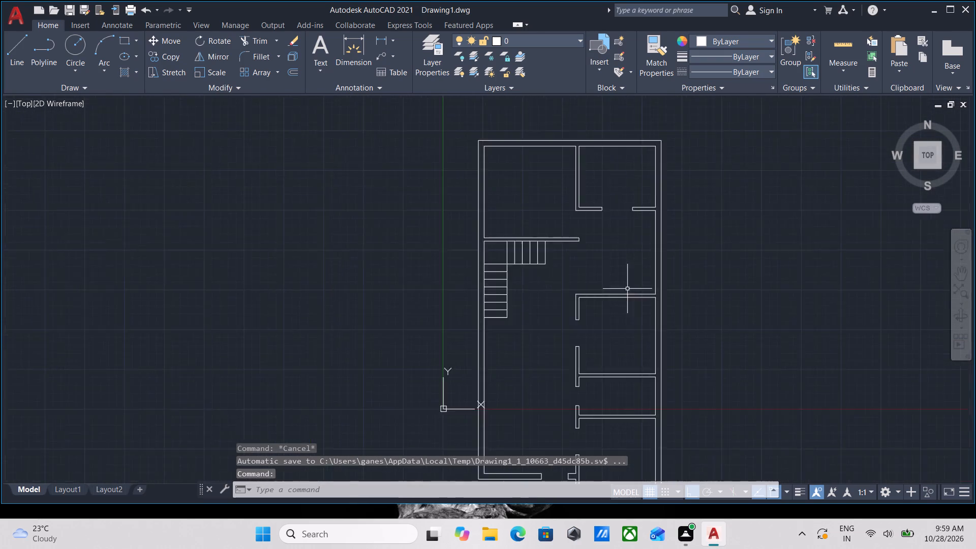
middle_click_drag(629, 290, 589, 364)
scroll(494, 269, "up", 2)
scroll(566, 221, "down", 3)
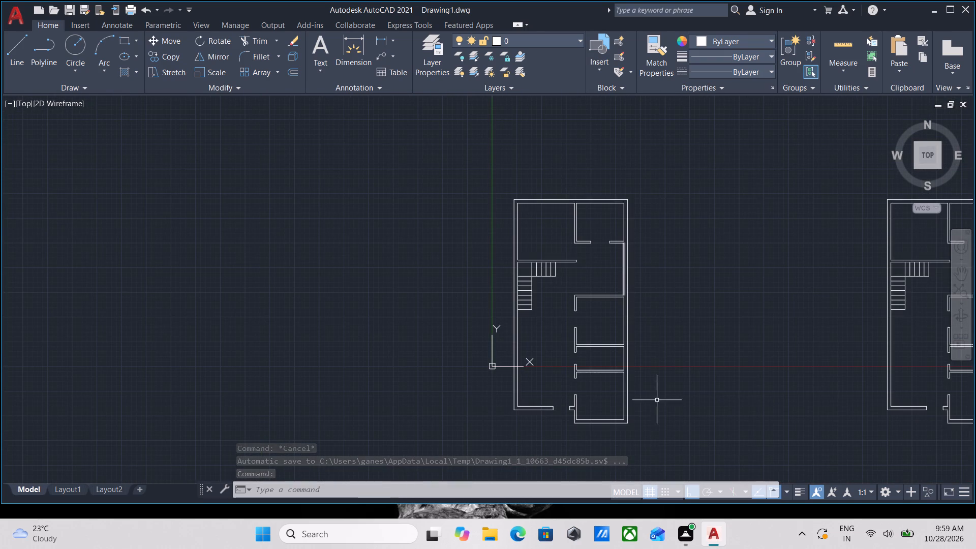
Select the entire original floor plan, including walls, partitions and stair, and set its lineweight to 0.25 mm.
left_click(655, 438)
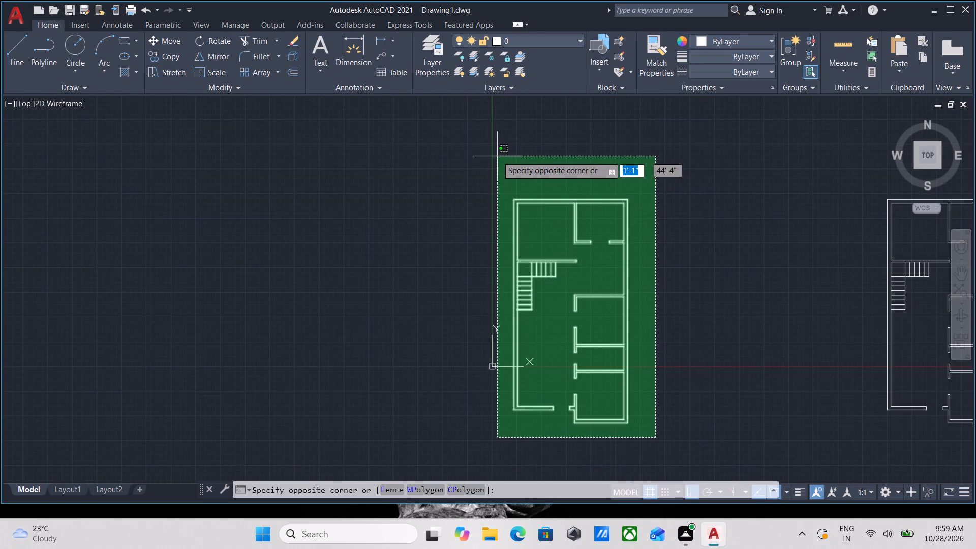
left_click(497, 156)
scroll(679, 231, "up", 1)
middle_click_drag(679, 231, 615, 270)
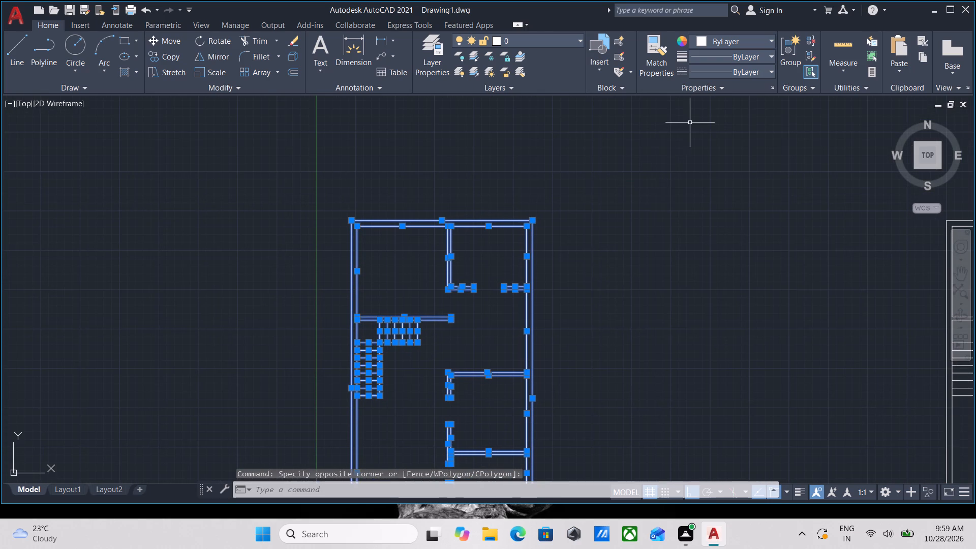
left_click(761, 52)
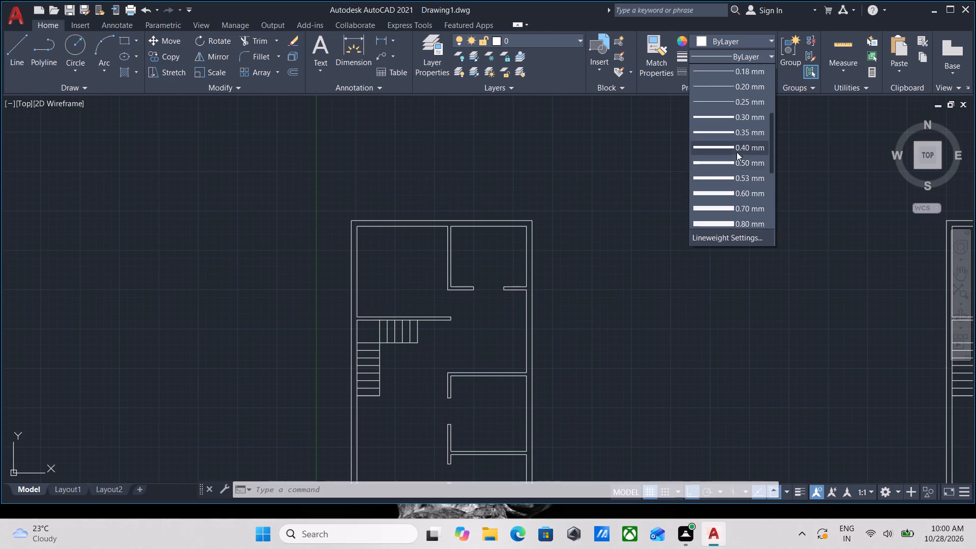
left_click(747, 100)
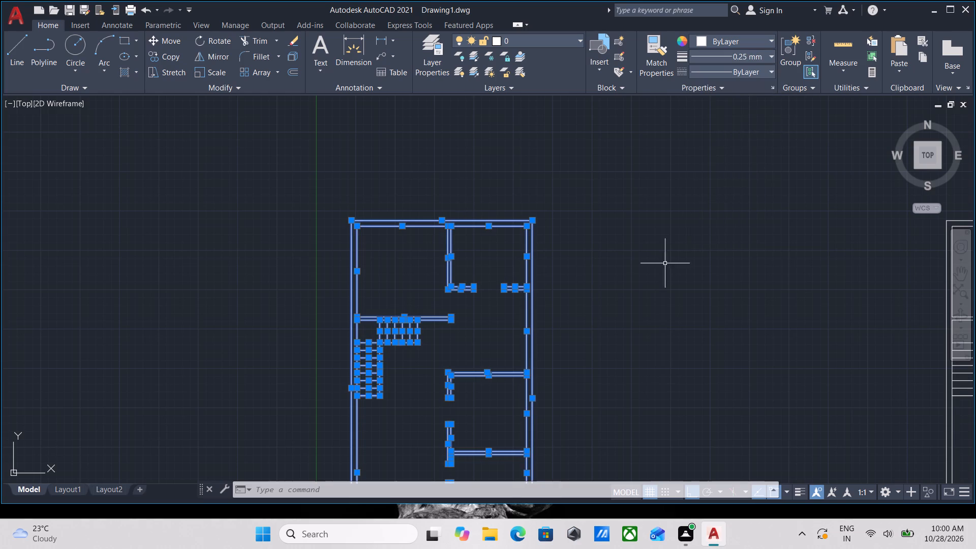
Toggle the lineweight display on and off to compare how the original plan's wall lines look up close.
scroll(516, 338, "up", 1)
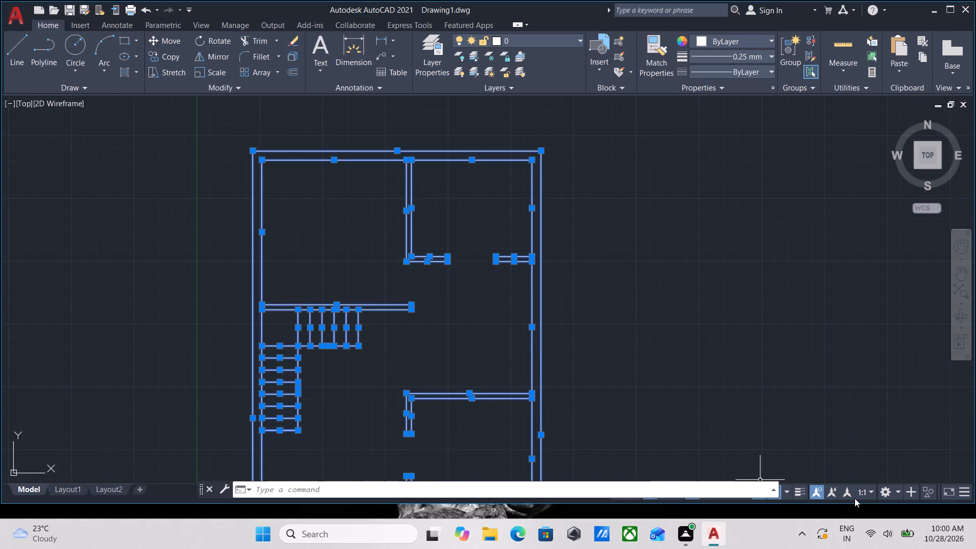
left_click(799, 490)
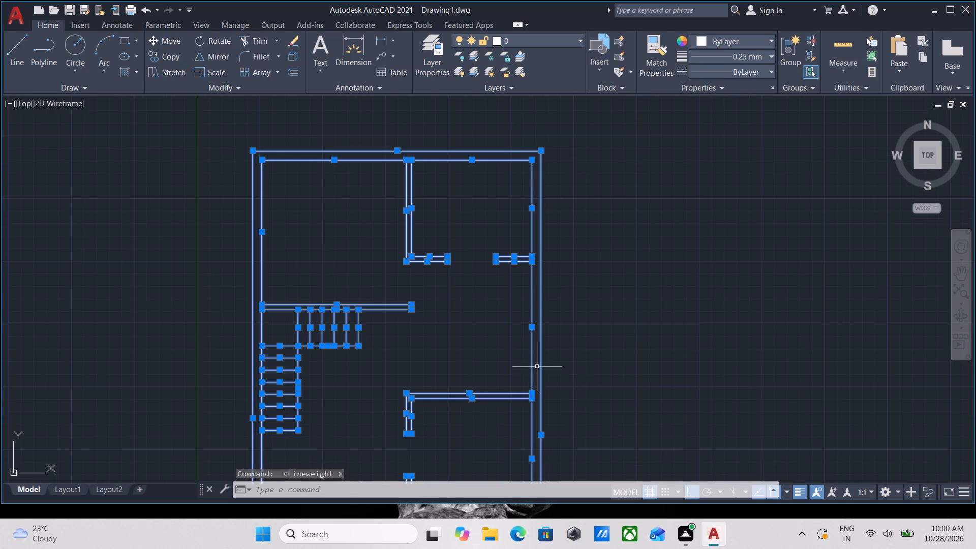
key("Escape")
scroll(543, 392, "up", 7)
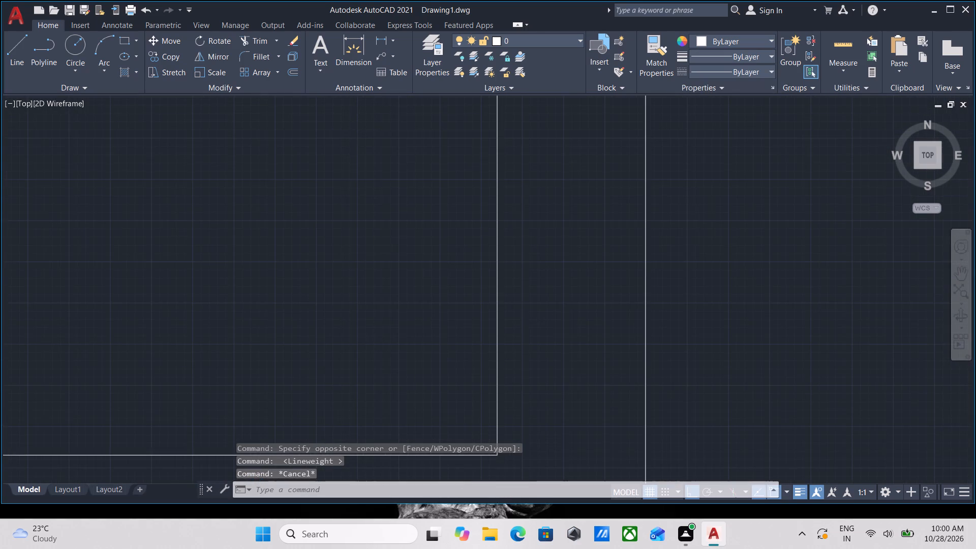
left_click(800, 491)
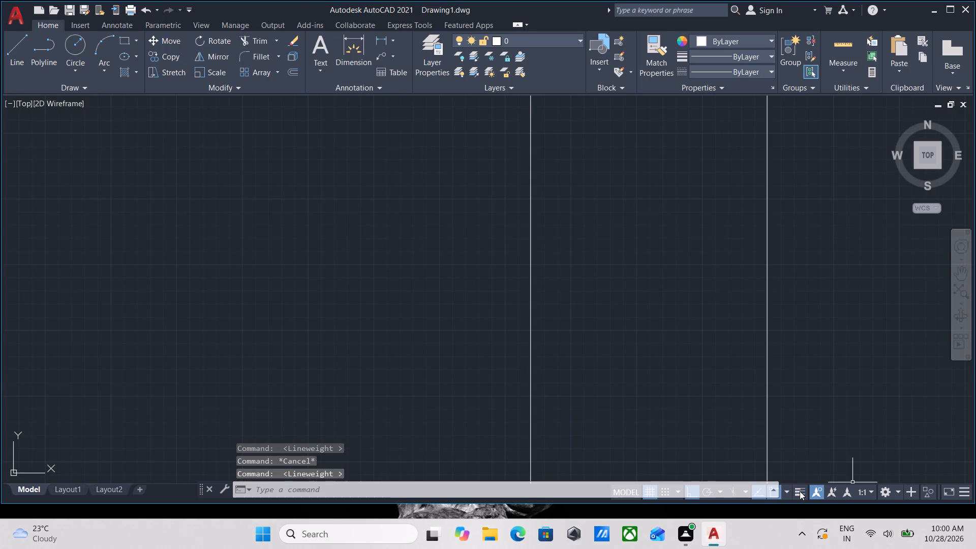
left_click(800, 491)
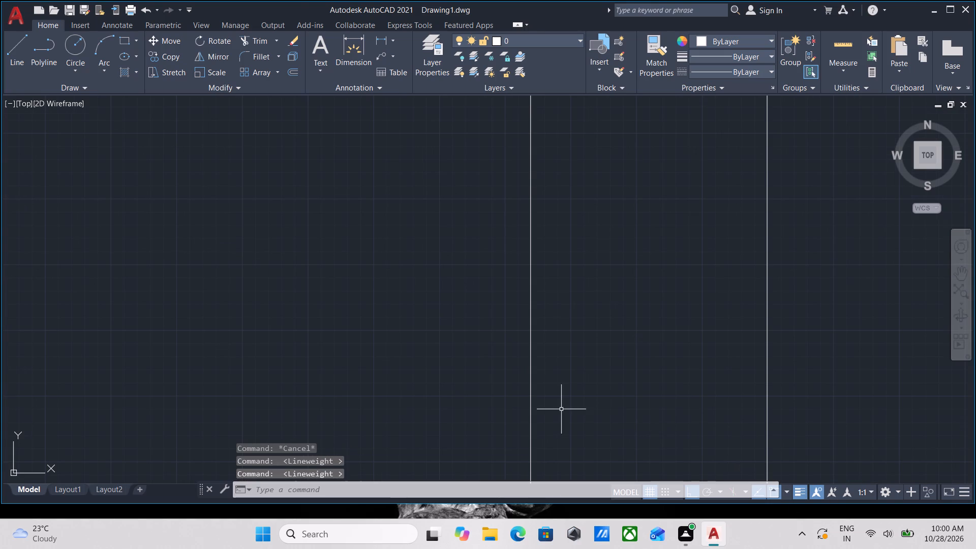
scroll(561, 409, "down", 3)
left_click(798, 492)
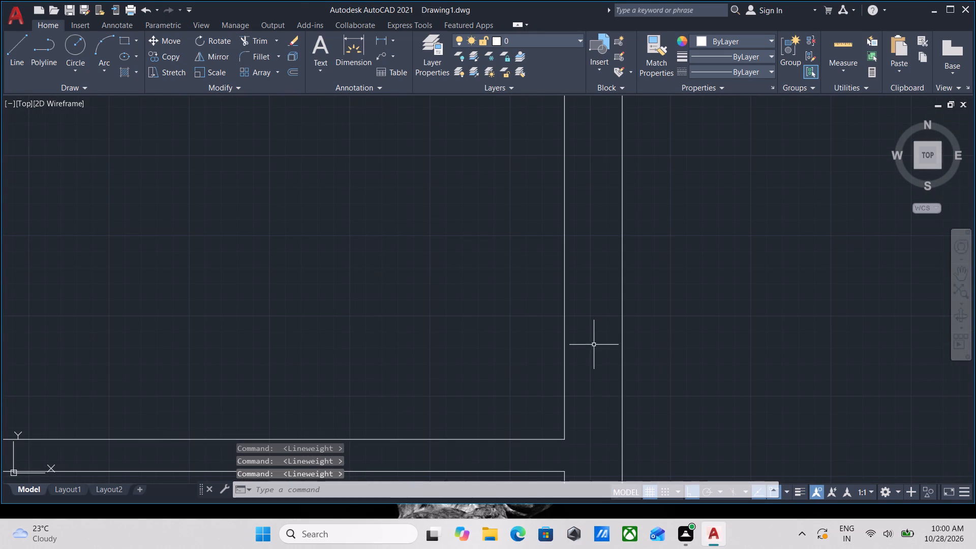
Review the original floor plan and its copy side by side, checking the walls, stair and partitions.
scroll(592, 344, "down", 5)
scroll(636, 368, "down", 1)
middle_click_drag(653, 377, 718, 381)
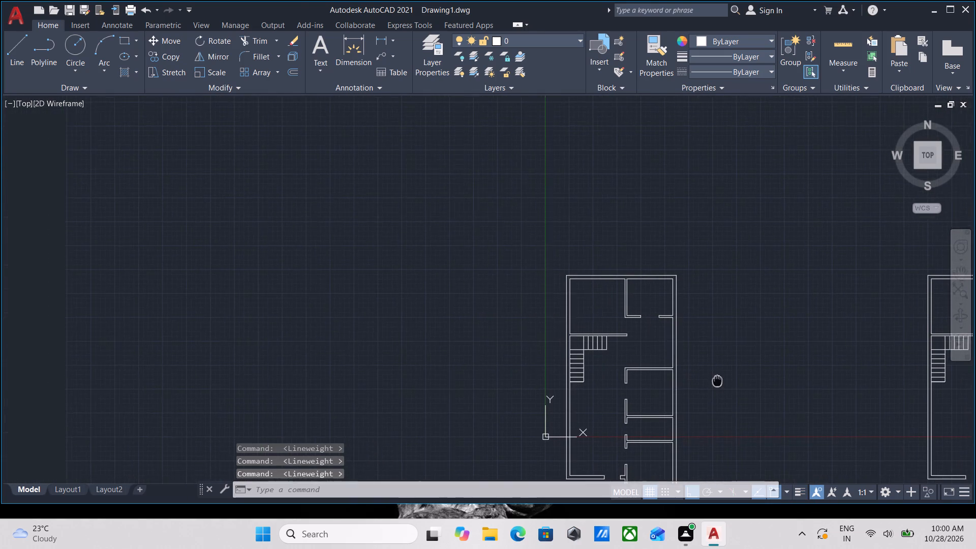
middle_click_drag(718, 381, 720, 377)
scroll(508, 393, "up", 2)
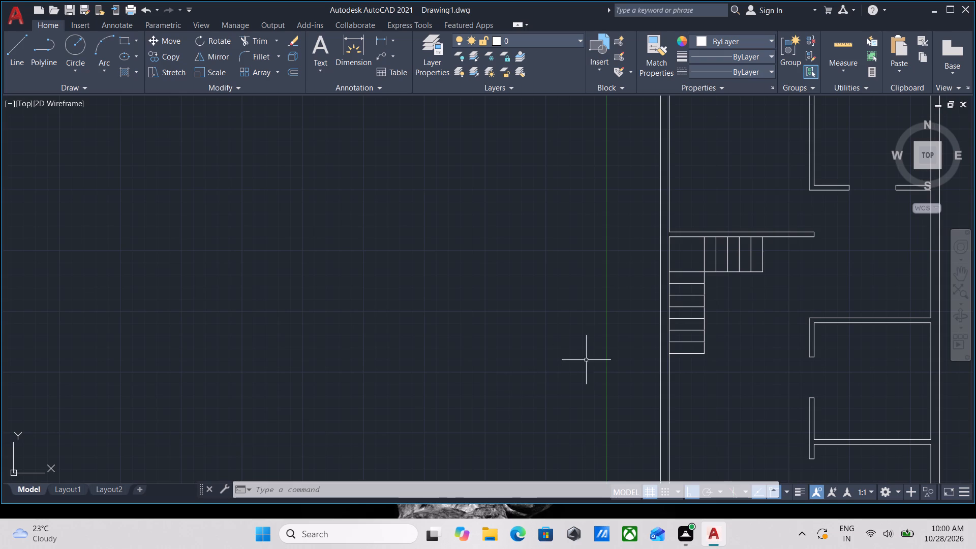
scroll(714, 381, "down", 3)
middle_click_drag(692, 384, 531, 411)
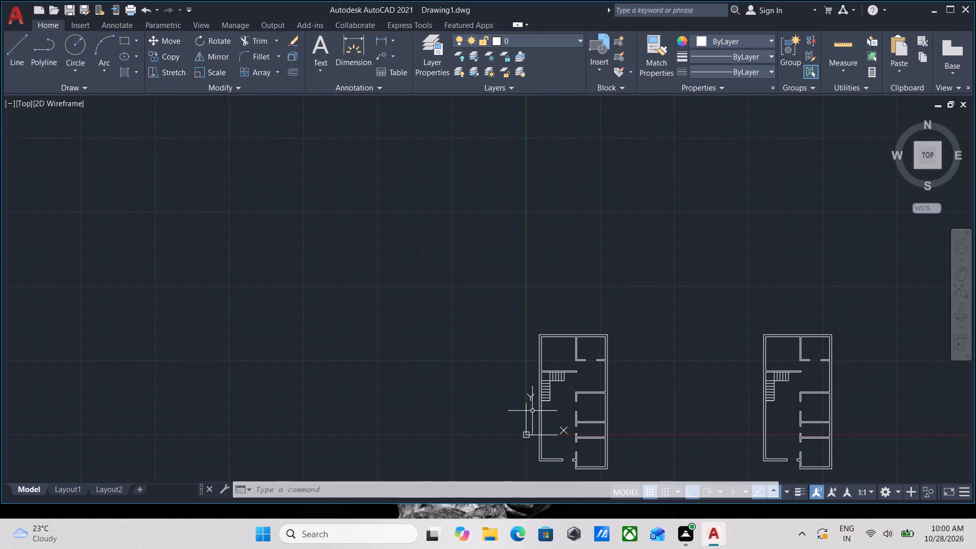
scroll(482, 445, "up", 4)
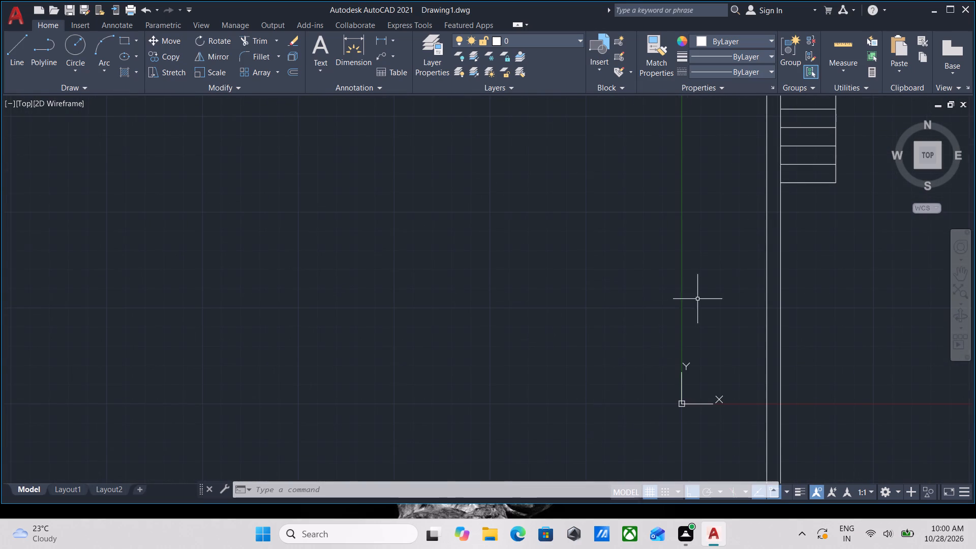
scroll(697, 298, "down", 3)
middle_click_drag(577, 272, 325, 300)
scroll(441, 315, "up", 3)
scroll(439, 285, "down", 2)
middle_click_drag(438, 283, 373, 362)
scroll(503, 342, "up", 3)
middle_click_drag(372, 299, 524, 328)
scroll(401, 316, "down", 3)
middle_click_drag(410, 326, 411, 328)
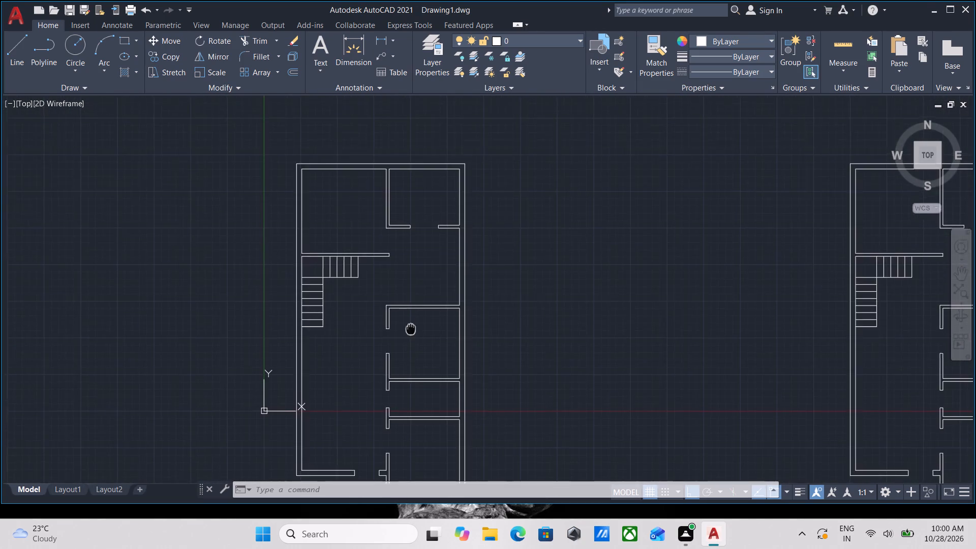
middle_click_drag(411, 328, 428, 364)
scroll(450, 413, "up", 2)
scroll(434, 342, "down", 3)
middle_click_drag(439, 323, 482, 266)
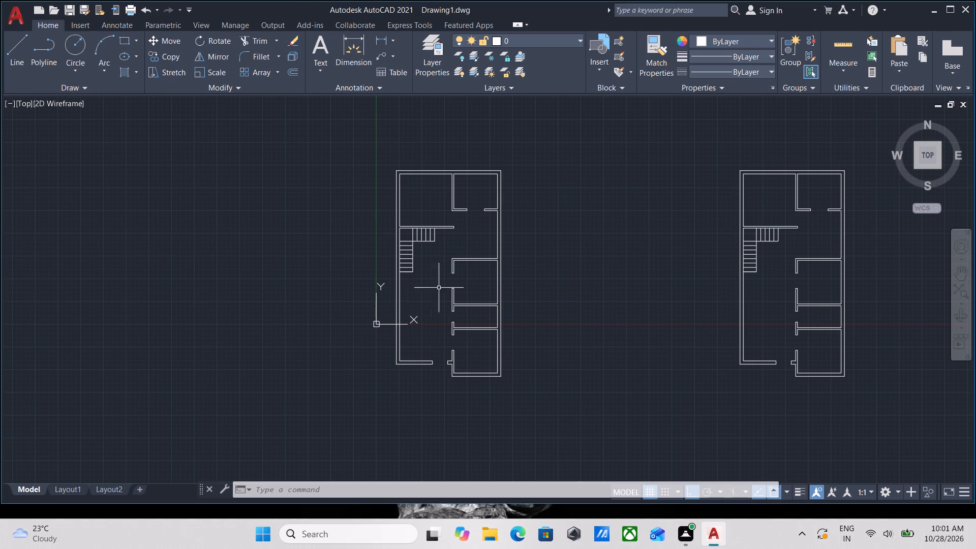
Examine the original plan's partitions, room openings and bottom wall opening again.
scroll(452, 364, "up", 2)
scroll(451, 364, "down", 2)
scroll(487, 304, "up", 2)
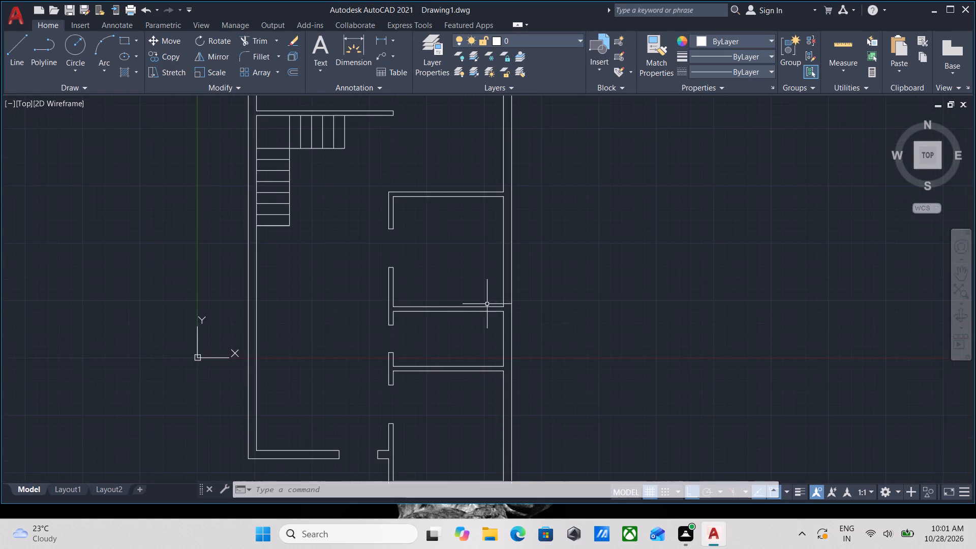
scroll(414, 261, "down", 1)
middle_click_drag(434, 287, 459, 403)
scroll(448, 272, "up", 2)
scroll(449, 272, "down", 3)
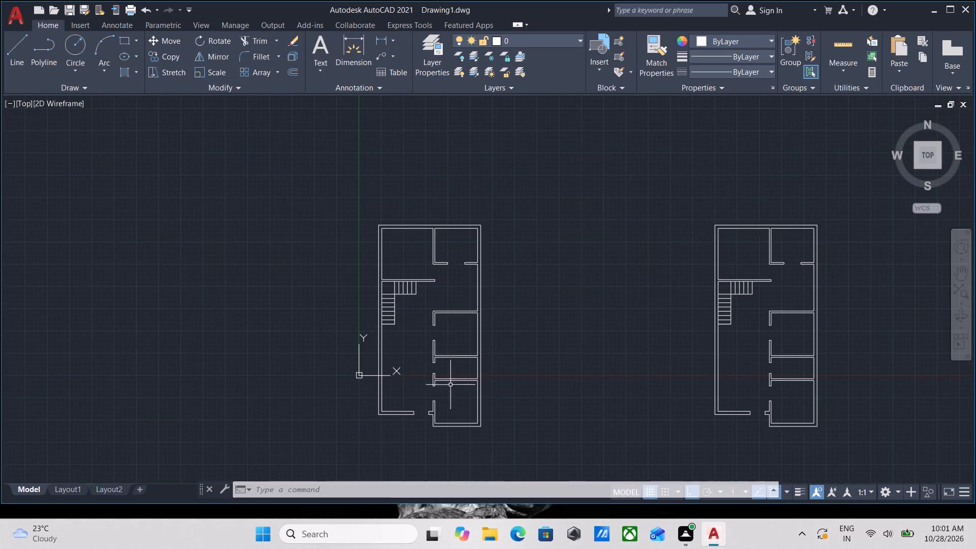
scroll(429, 381, "up", 2)
scroll(381, 383, "down", 1)
middle_click_drag(383, 384, 399, 373)
scroll(460, 306, "up", 2)
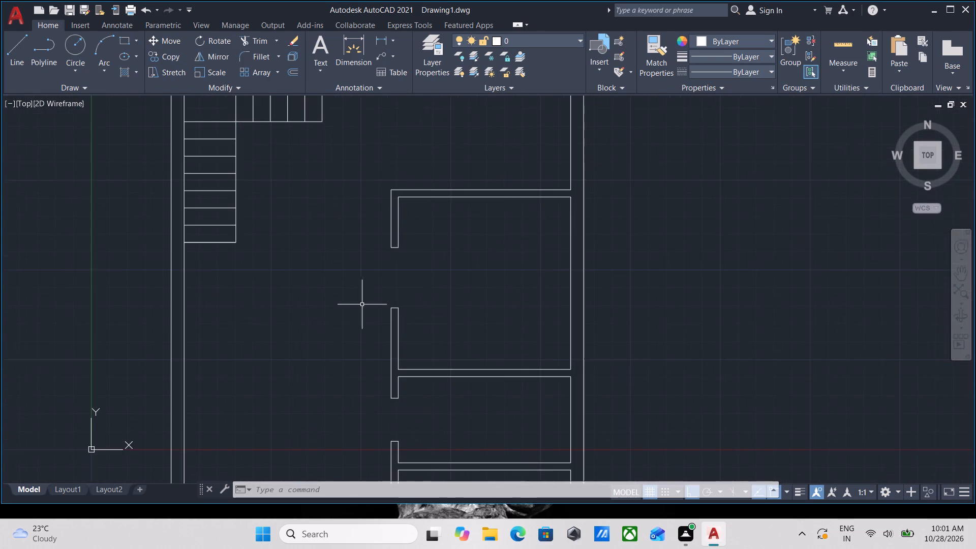
scroll(321, 310, "down", 1)
scroll(322, 420, "down", 2)
middle_click_drag(337, 420, 349, 378)
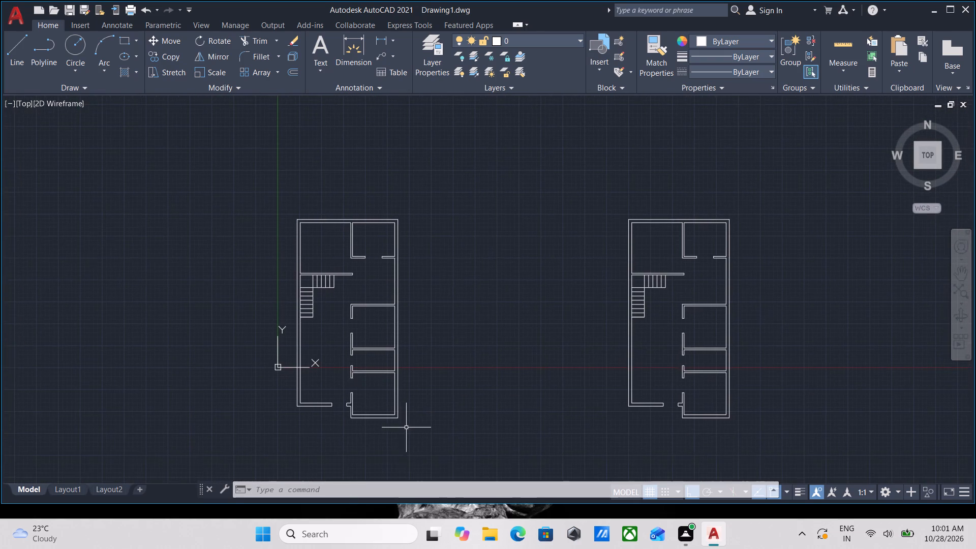
scroll(403, 429, "up", 2)
scroll(312, 385, "up", 1)
scroll(324, 362, "down", 1)
middle_click_drag(342, 405, 352, 465)
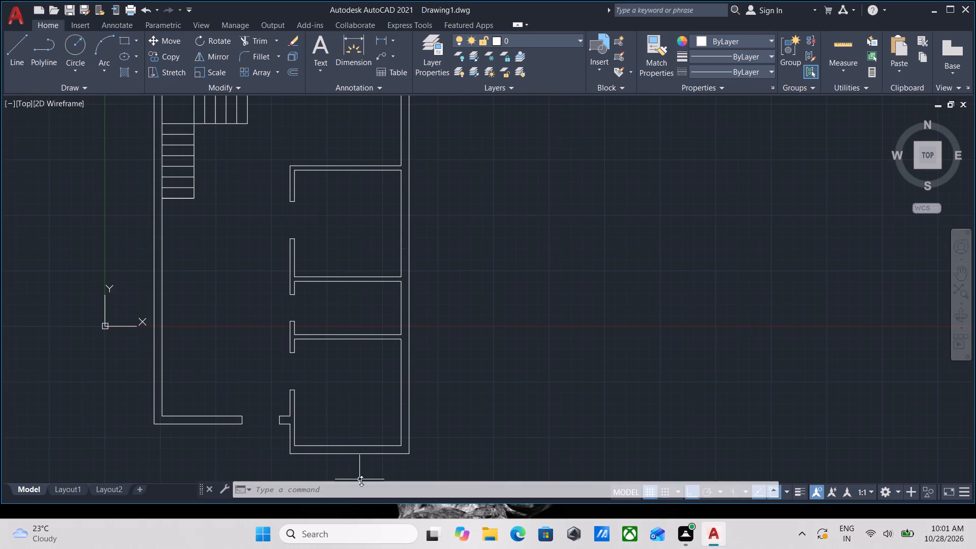
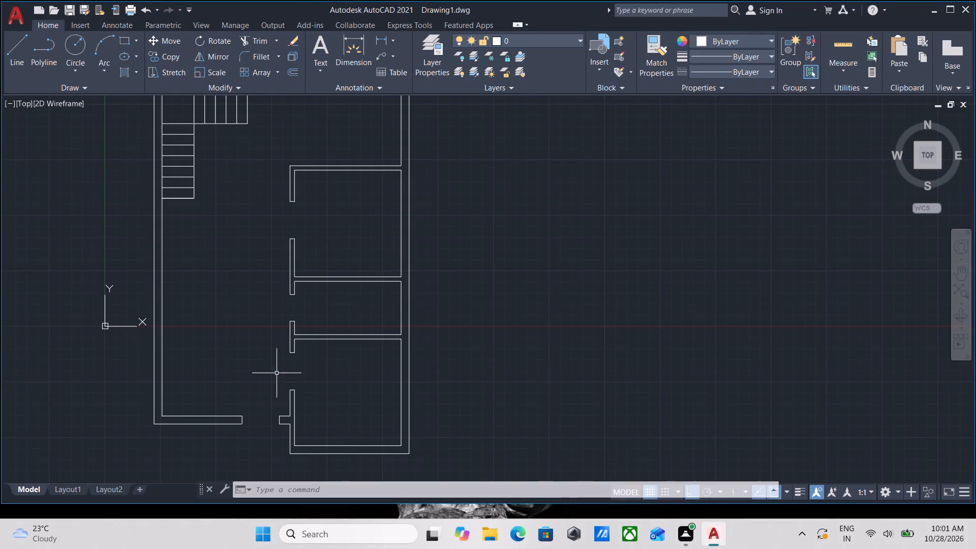
Review the original floor plan and its copy, examining the stair, the partitions and the upper rooms.
scroll(269, 408, "down", 2)
middle_click_drag(276, 412, 289, 439)
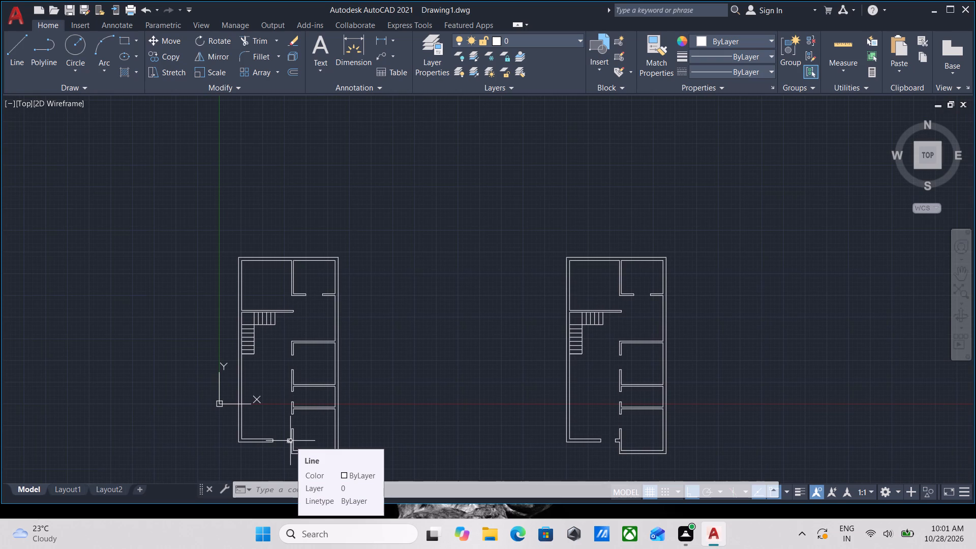
scroll(196, 411, "up", 2)
scroll(318, 390, "down", 2)
scroll(381, 359, "up", 3)
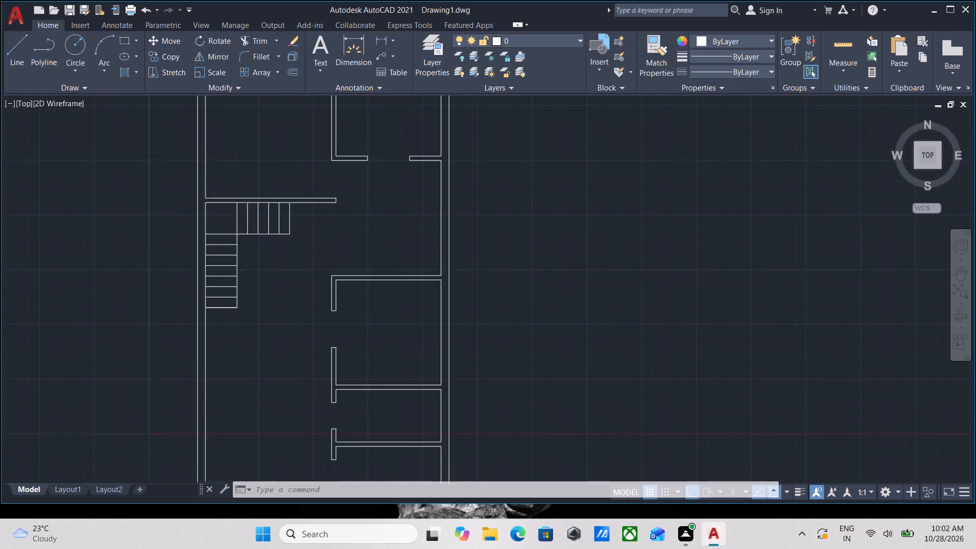
middle_click_drag(208, 300, 270, 490)
middle_click_drag(203, 290, 219, 439)
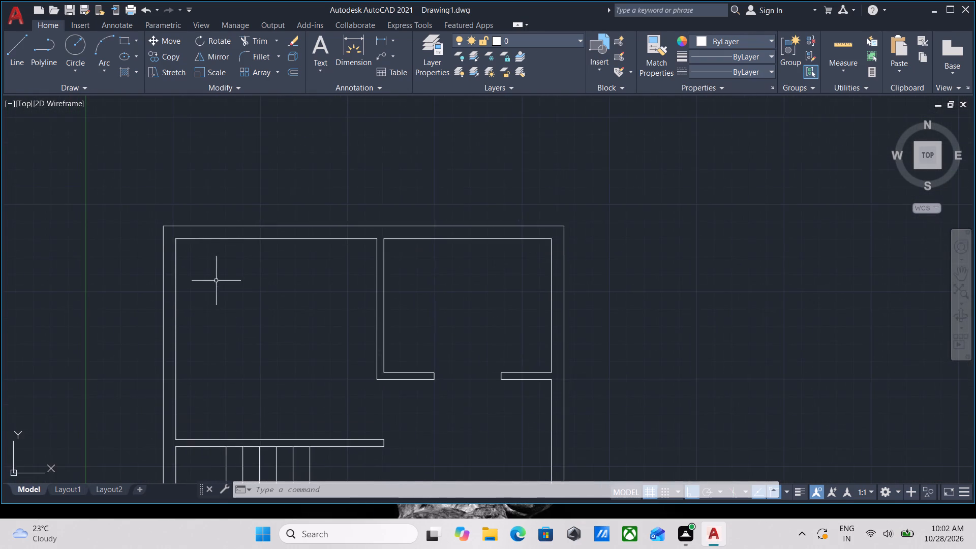
scroll(216, 280, "down", 2)
middle_click_drag(226, 285, 230, 347)
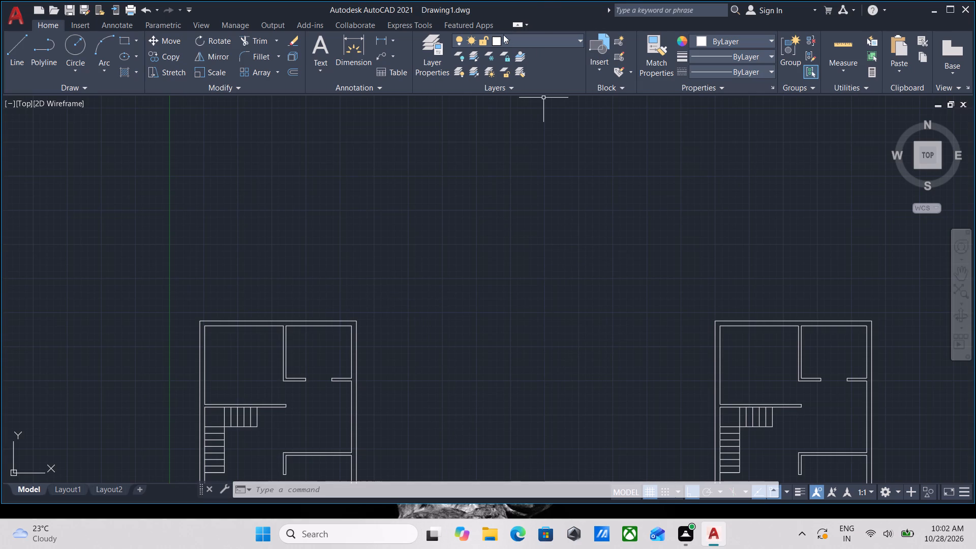
Create two new layers in the Layer Properties Manager, named WALLS and DOORS.
left_click(540, 41)
left_click(525, 32)
left_click(433, 43)
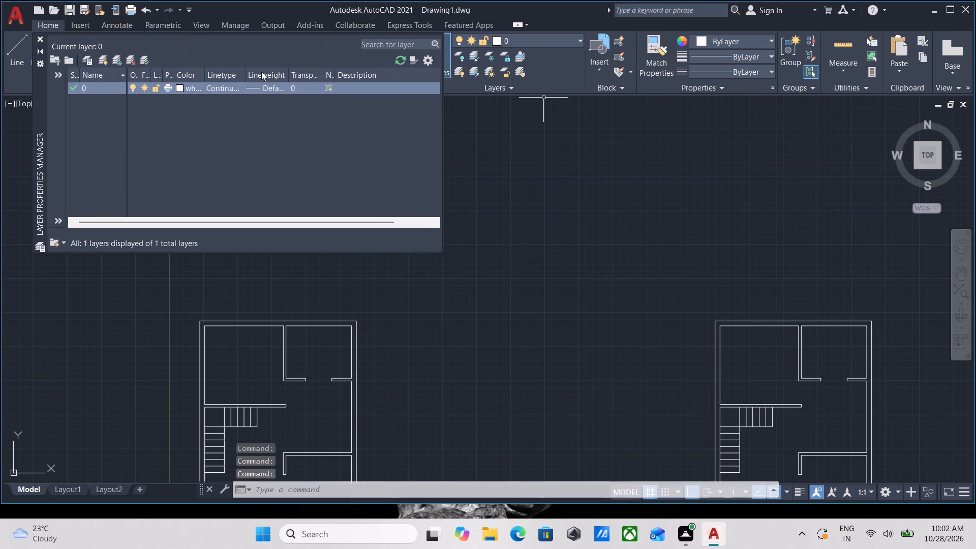
left_click(101, 58)
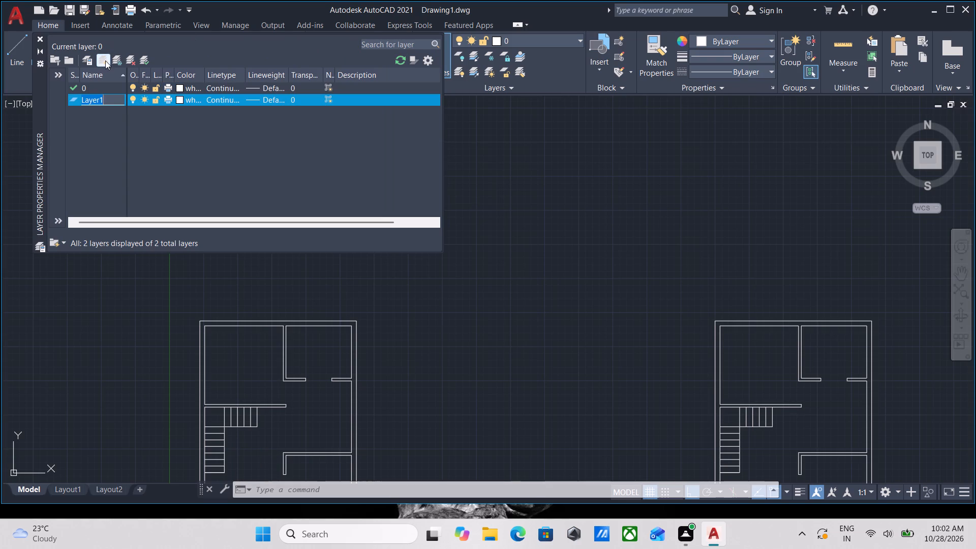
key("BackSpace")
key("w")
key("BackSpace")
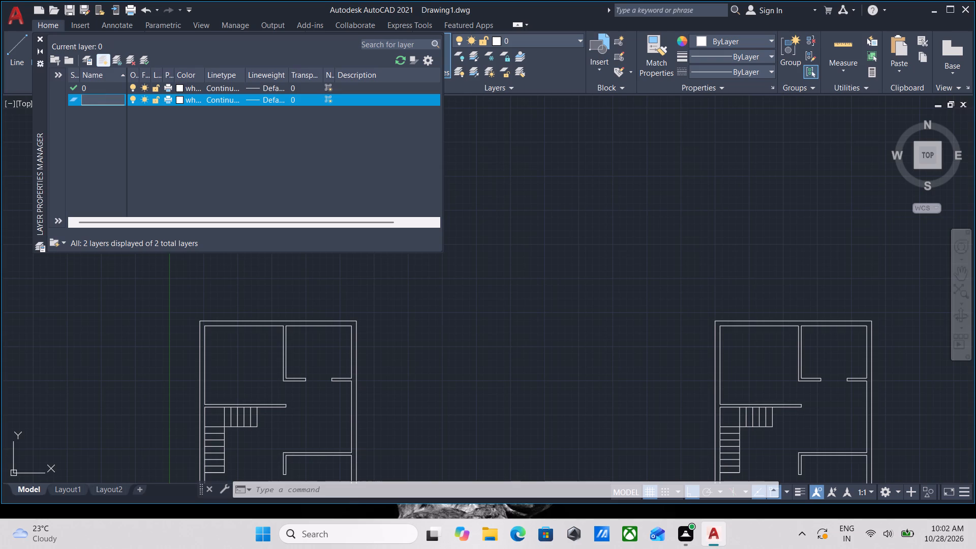
type("WA")
type("LLS")
left_click(102, 58)
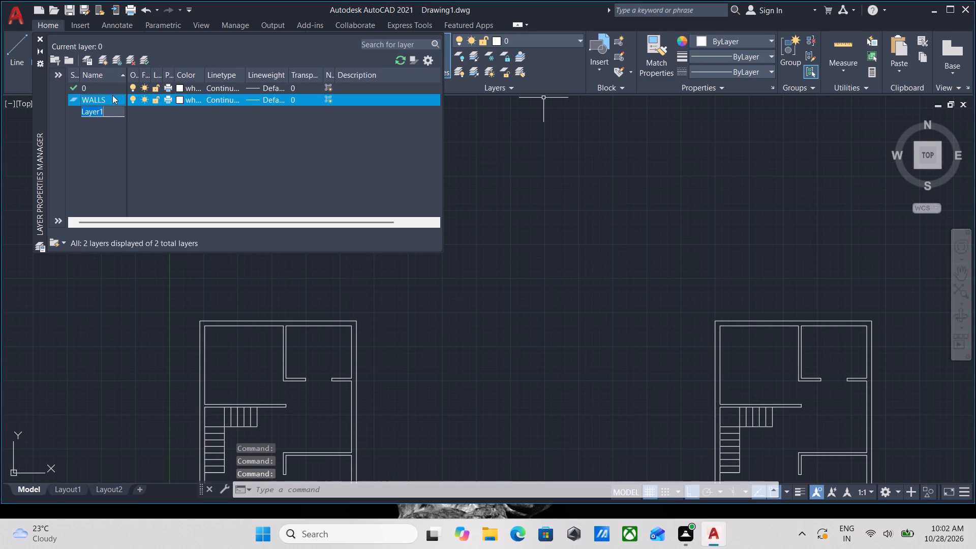
type("DOO")
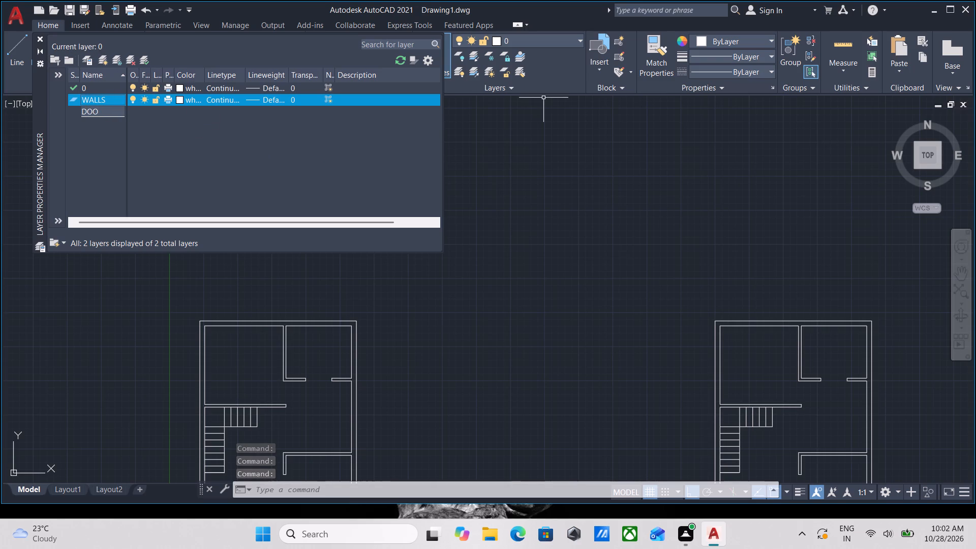
type("RS")
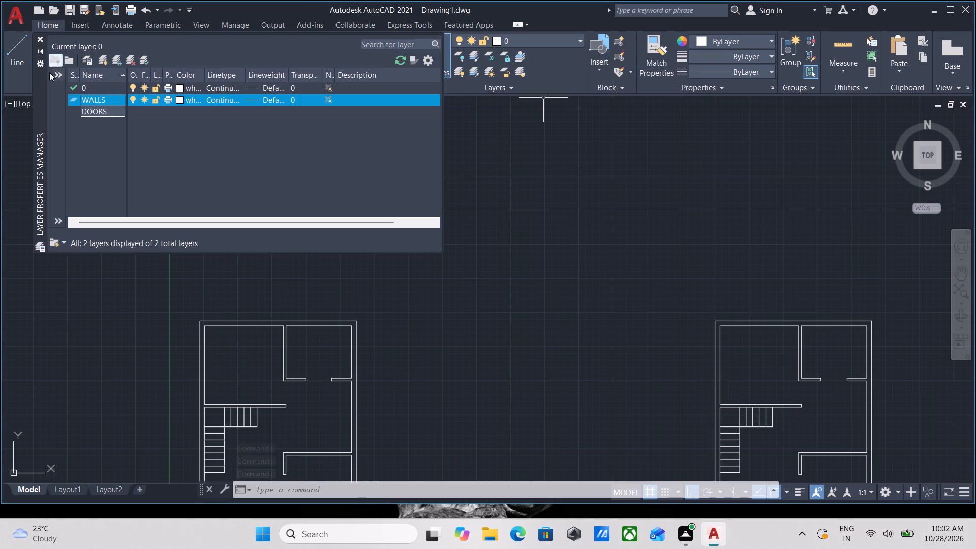
Create two more layers, named WINDOWS and STAIRS.
left_click(105, 58)
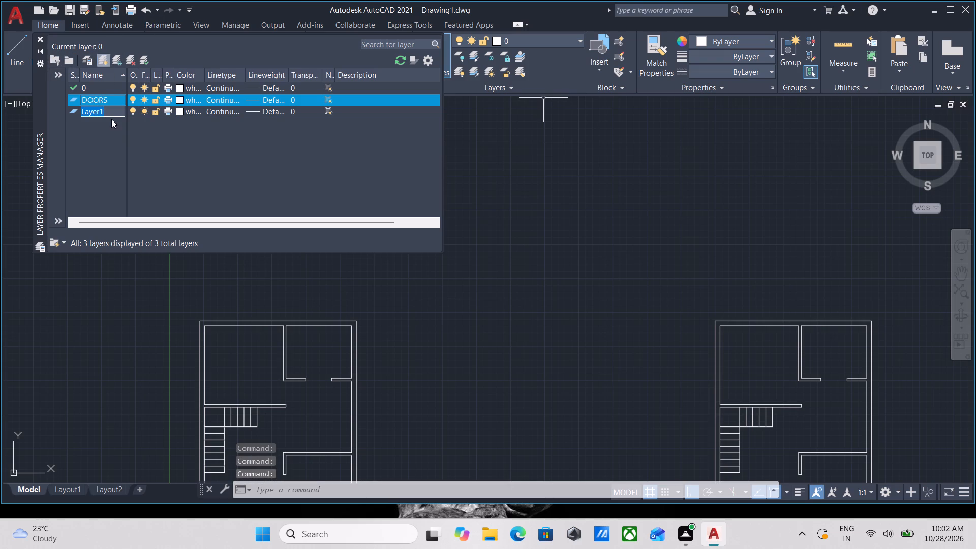
scroll(108, 122, "up", 4)
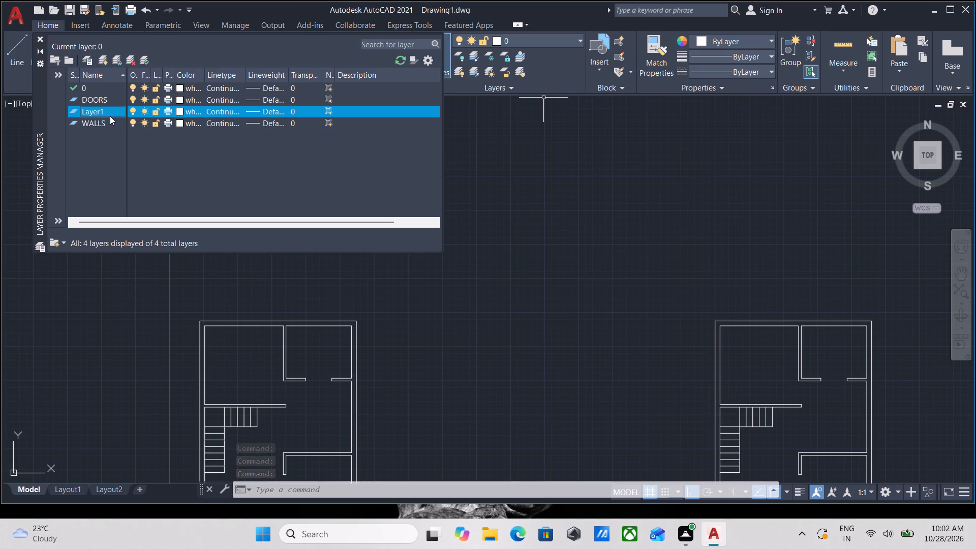
key("w")
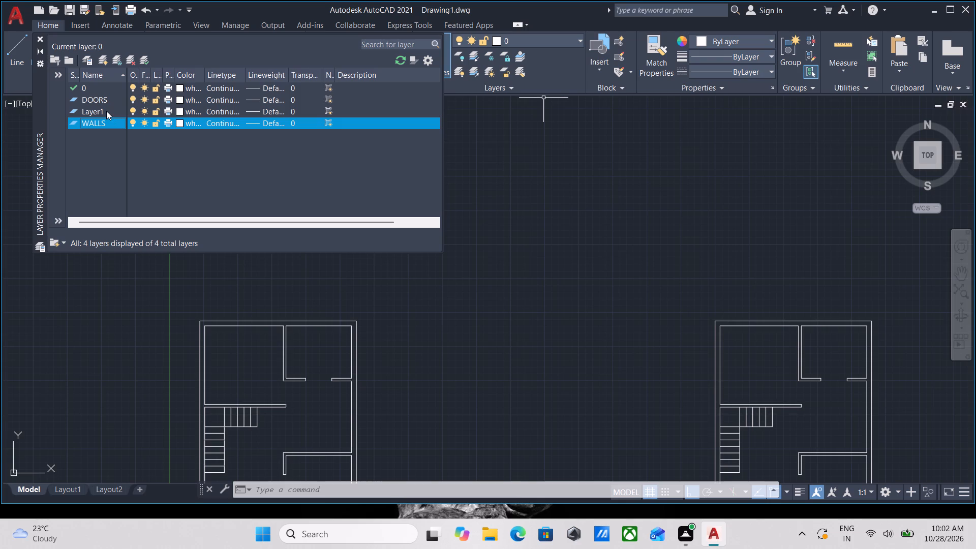
left_click(106, 111)
right_click(106, 111)
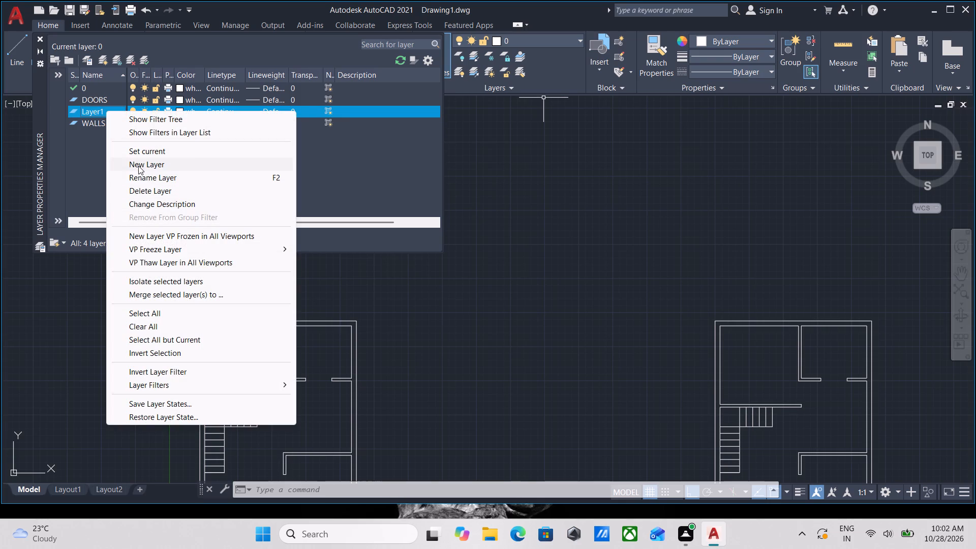
left_click(154, 172)
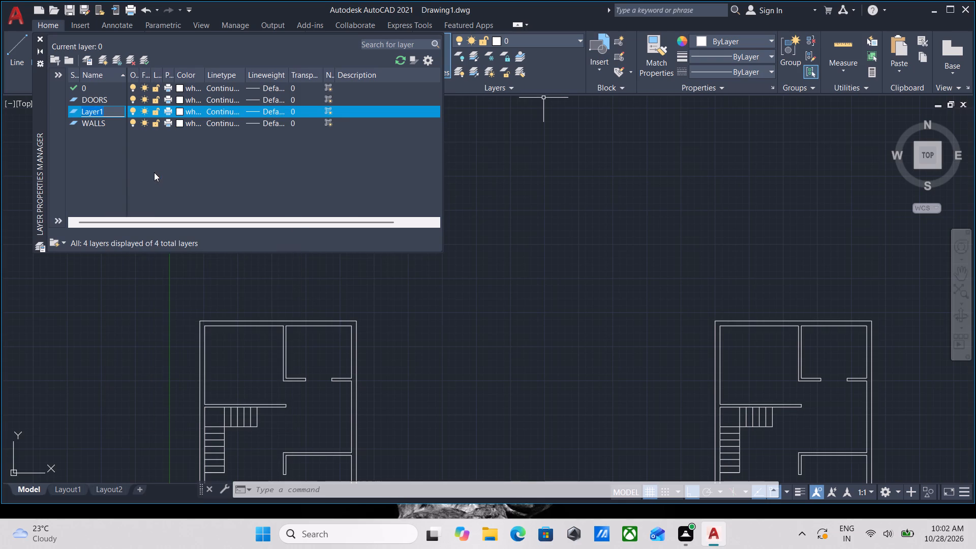
type("WIN")
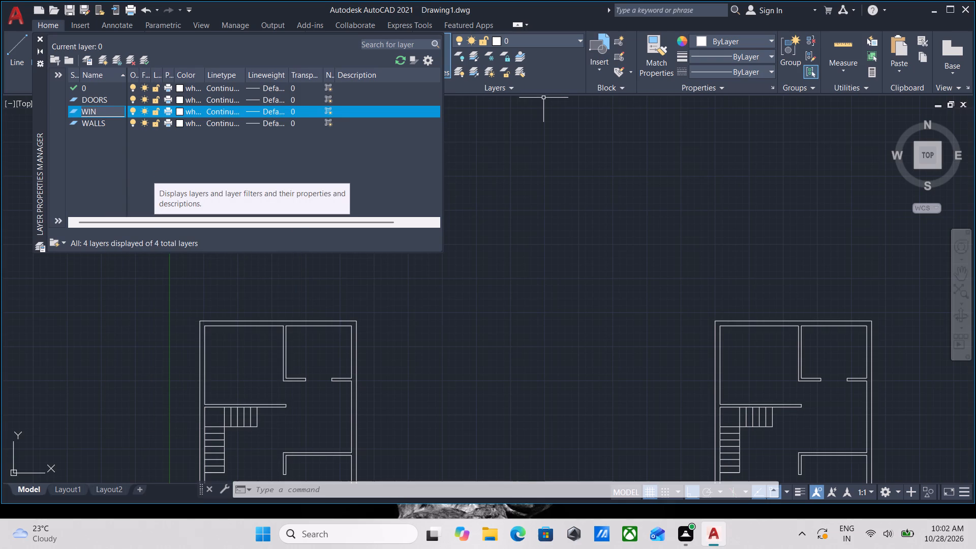
type("DOW")
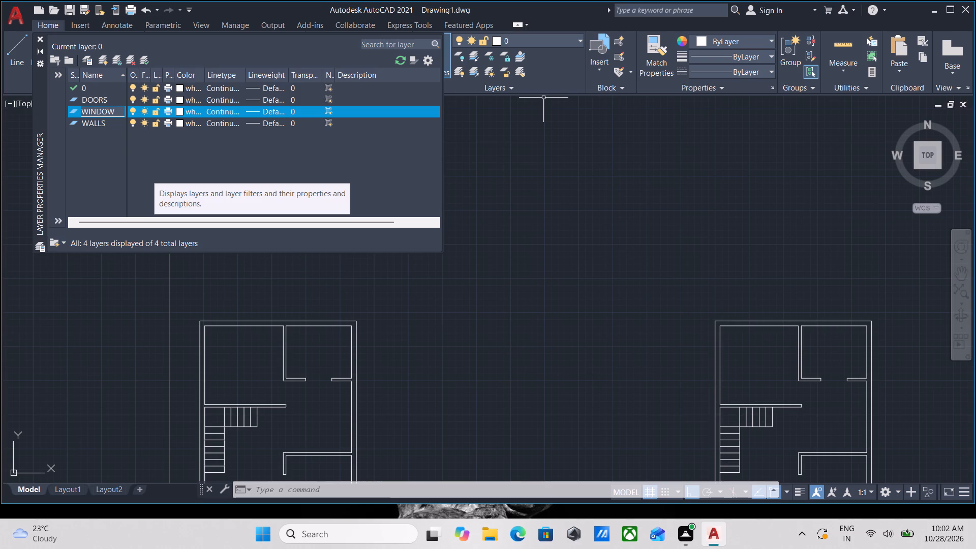
key("s")
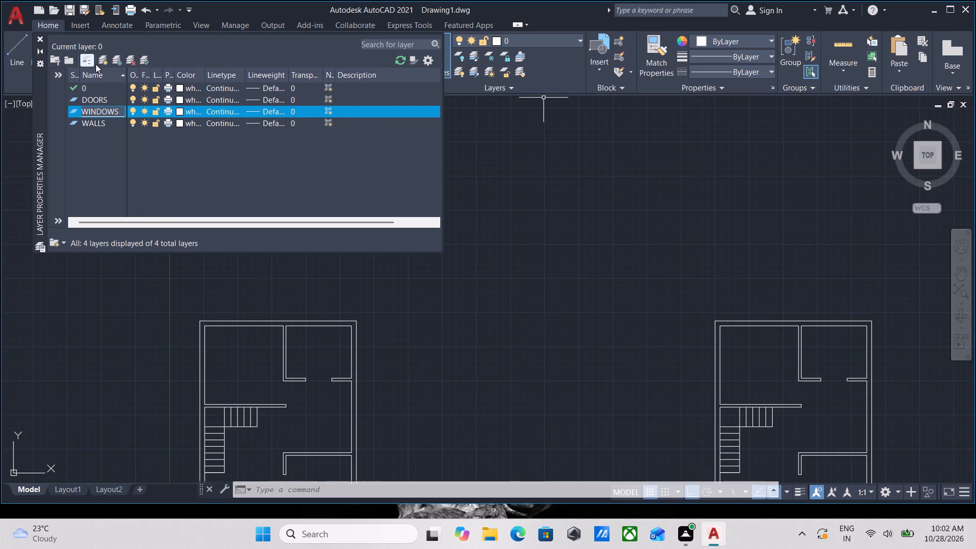
left_click(106, 52)
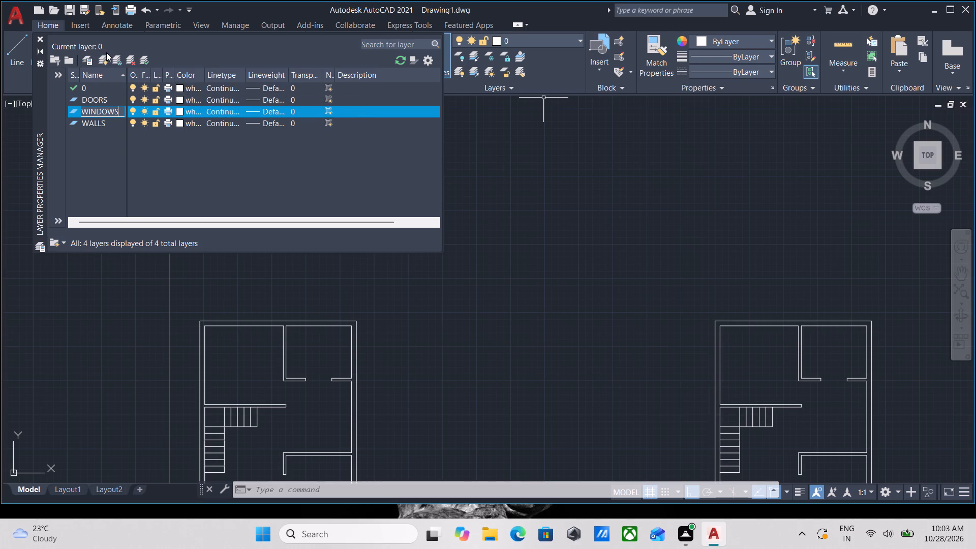
left_click(106, 59)
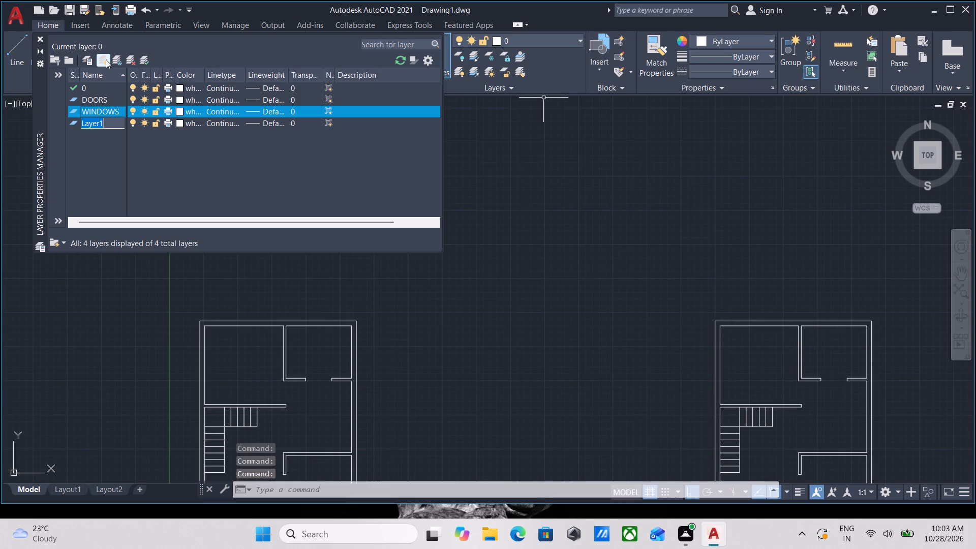
key("s")
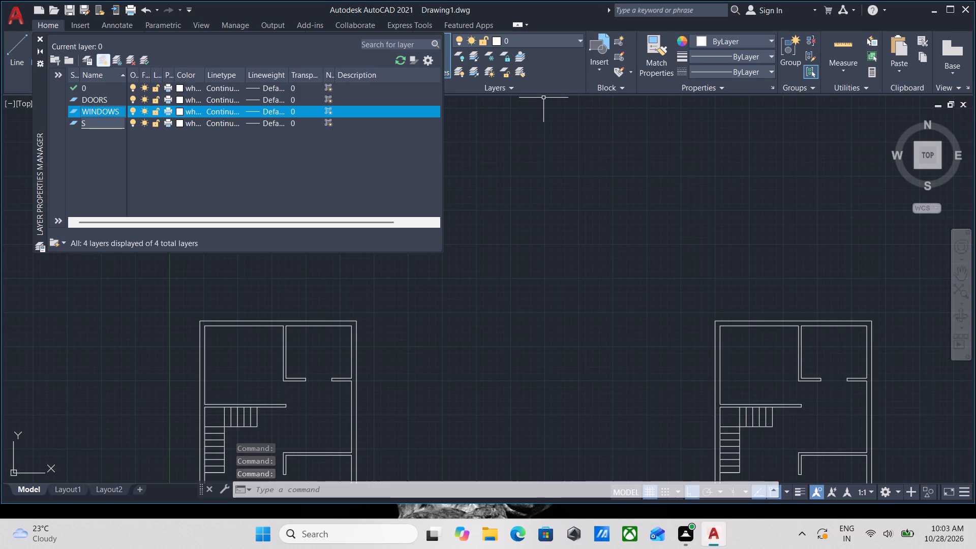
type("TAIRS")
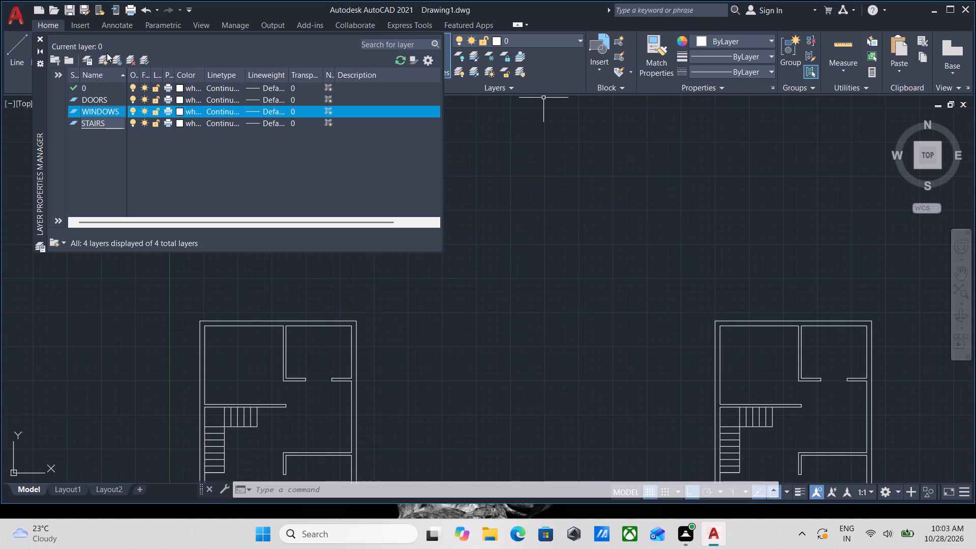
Add another new layer with its default name and rename the STAIRS layer as BEDROOM.
left_click(103, 59)
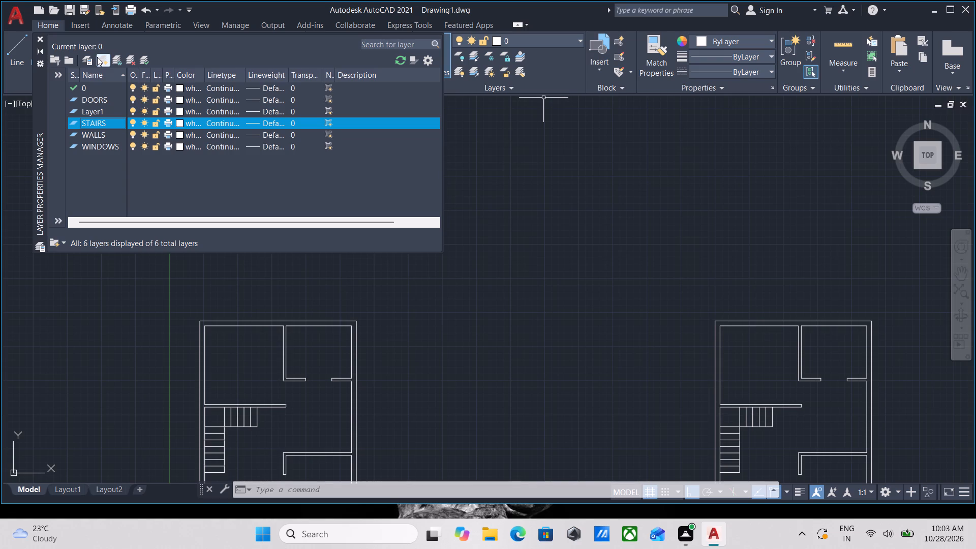
type("BED")
key("space")
type("EOOM")
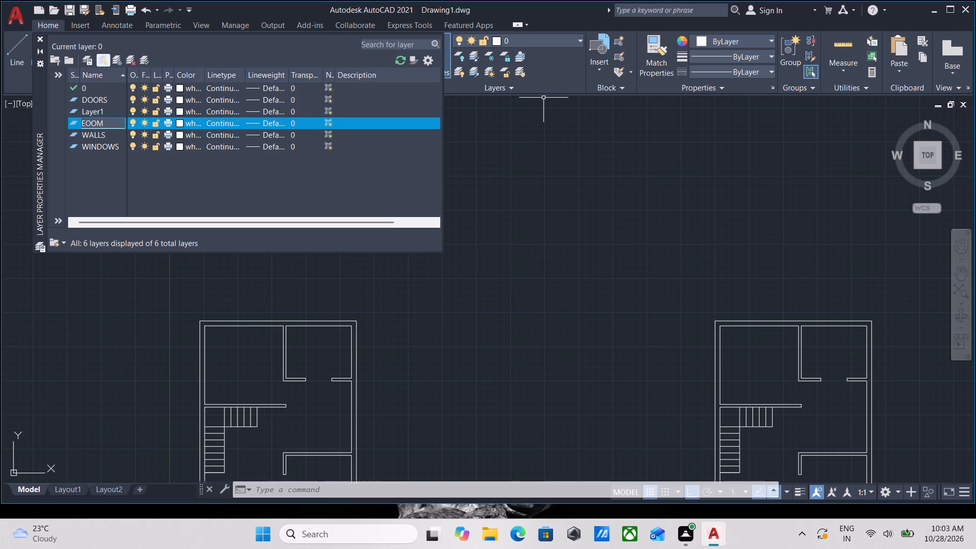
key("BackSpace")
key("BackSpace")
key("BackSpace")
key("BackSpace")
type("BED")
type("ROO")
key("m")
Set the colour of the DOORS layer to red and the WINDOWS layer to green.
left_click(177, 99)
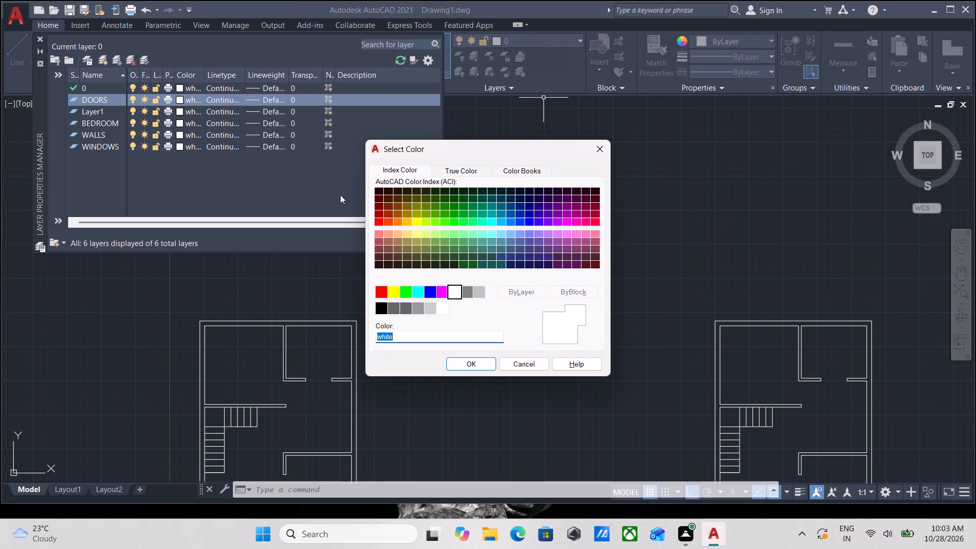
left_click(381, 292)
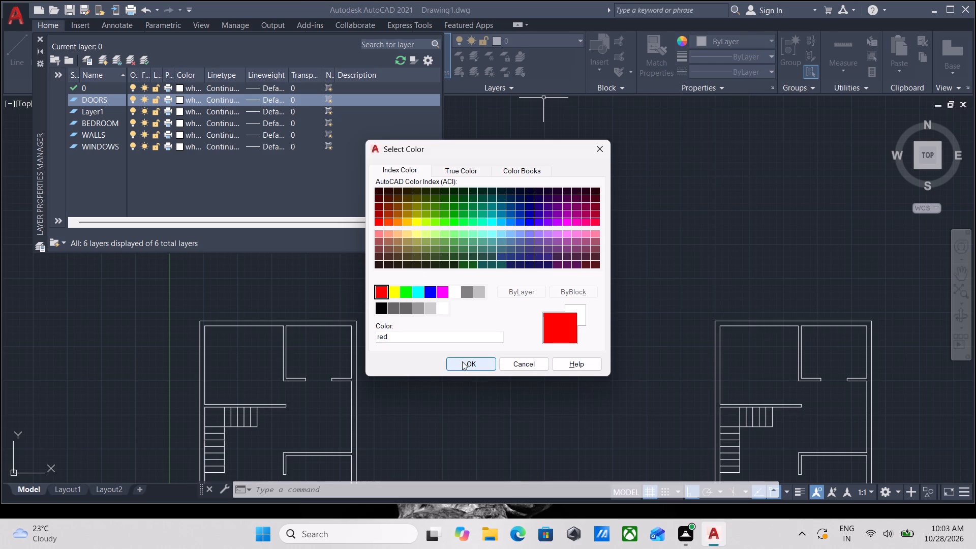
left_click(464, 361)
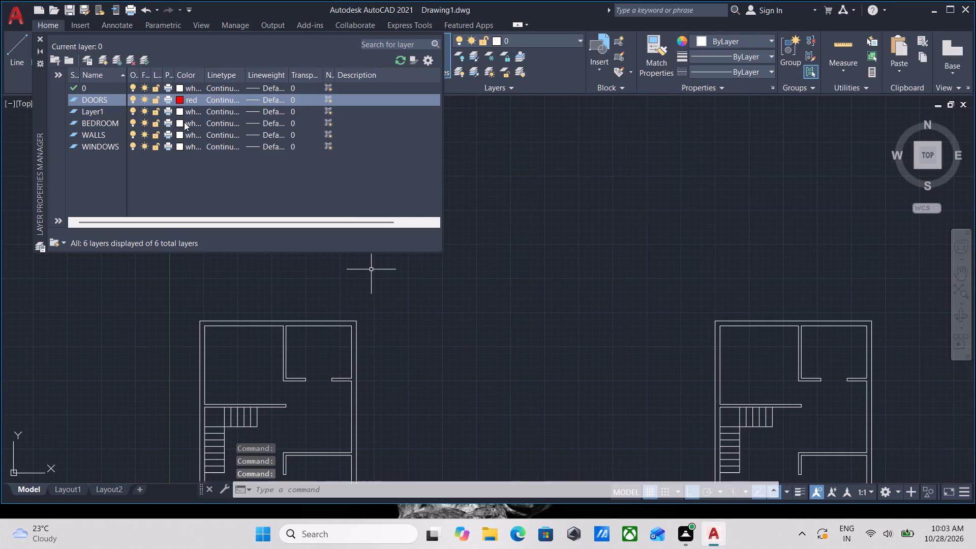
left_click(177, 147)
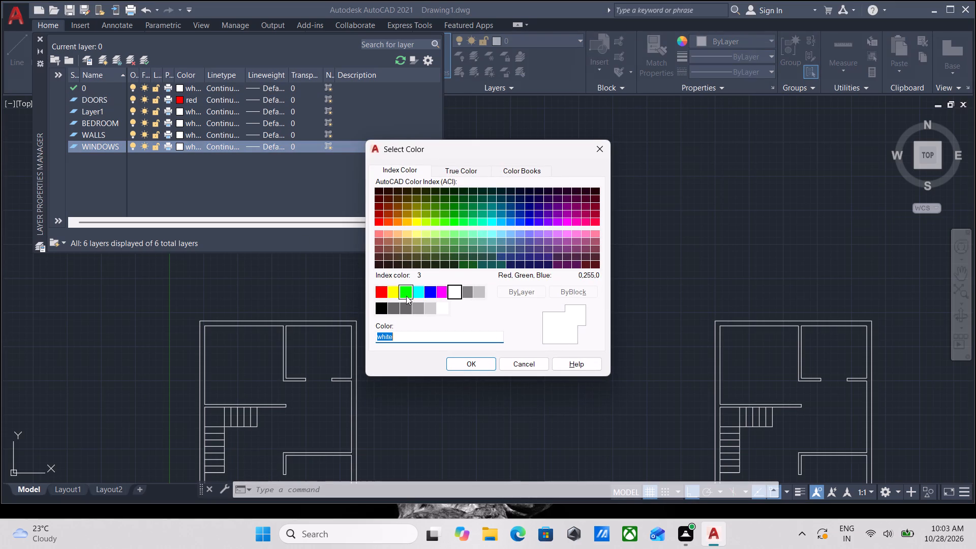
left_click(406, 296)
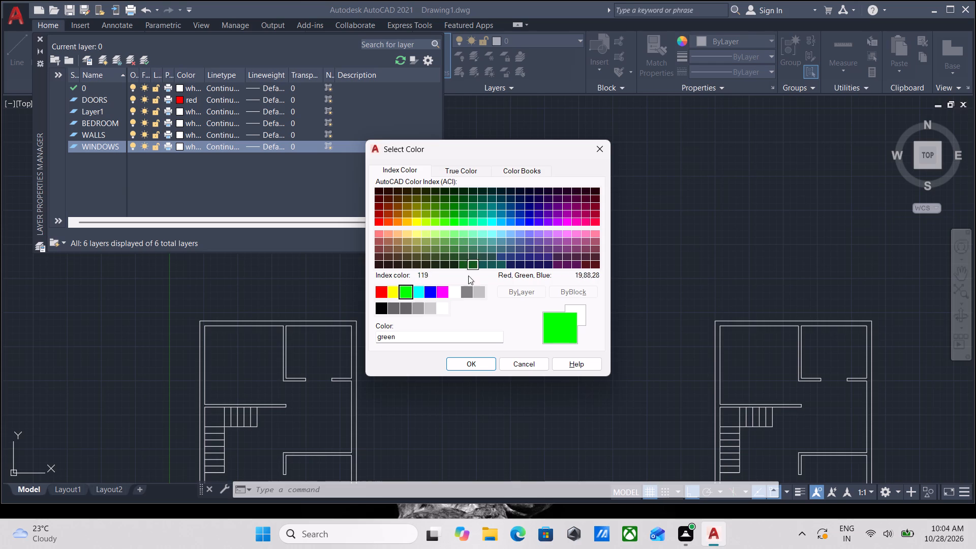
left_click(468, 365)
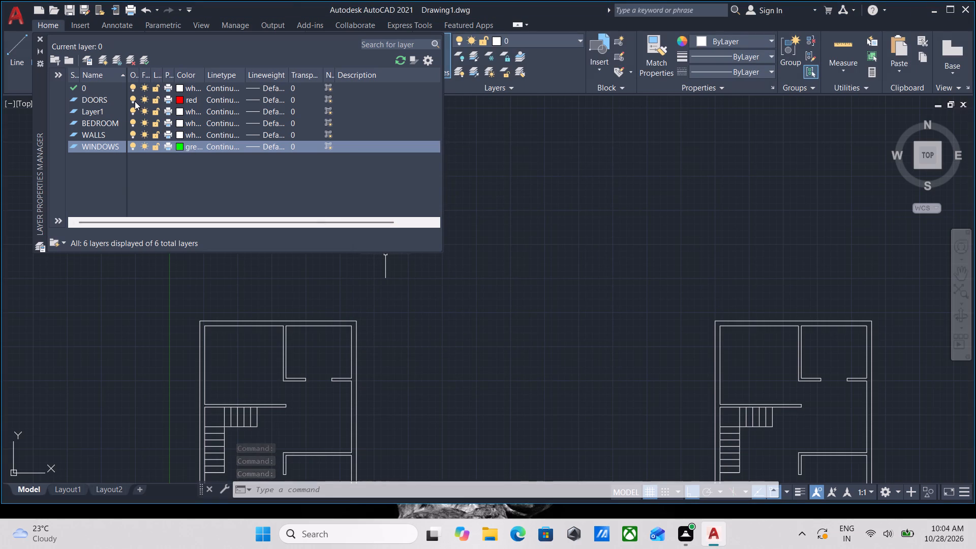
Rename the default-named layer Layer1 as STAIRS.
left_click(101, 110)
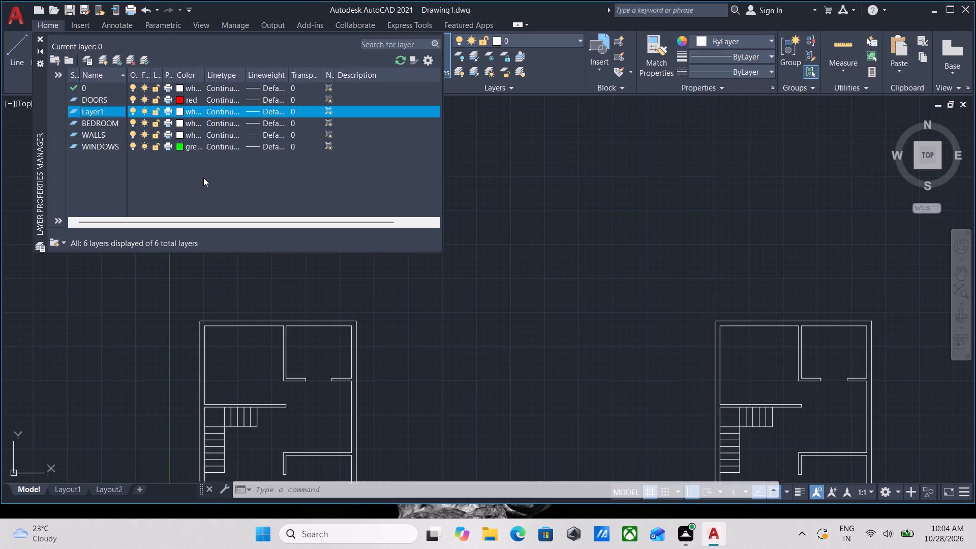
right_click(90, 116)
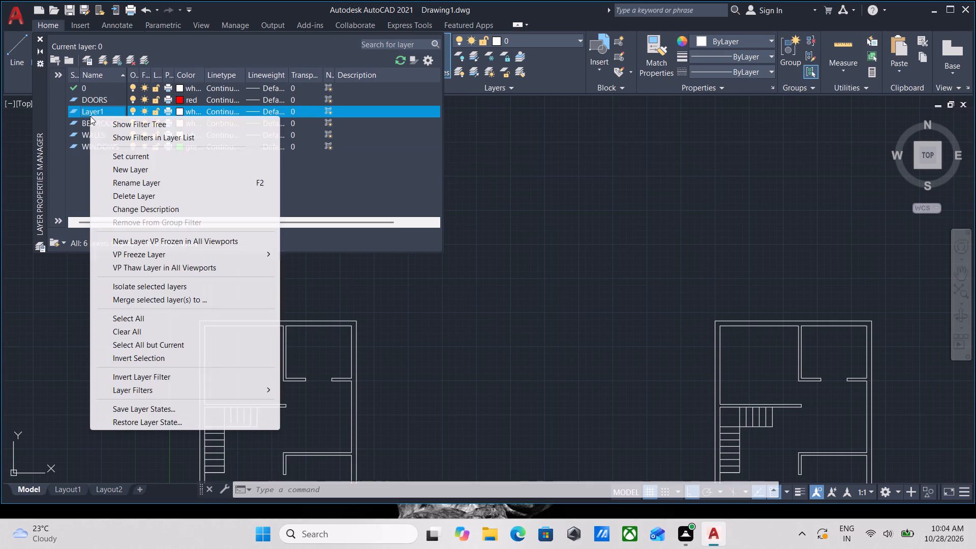
left_click(170, 180)
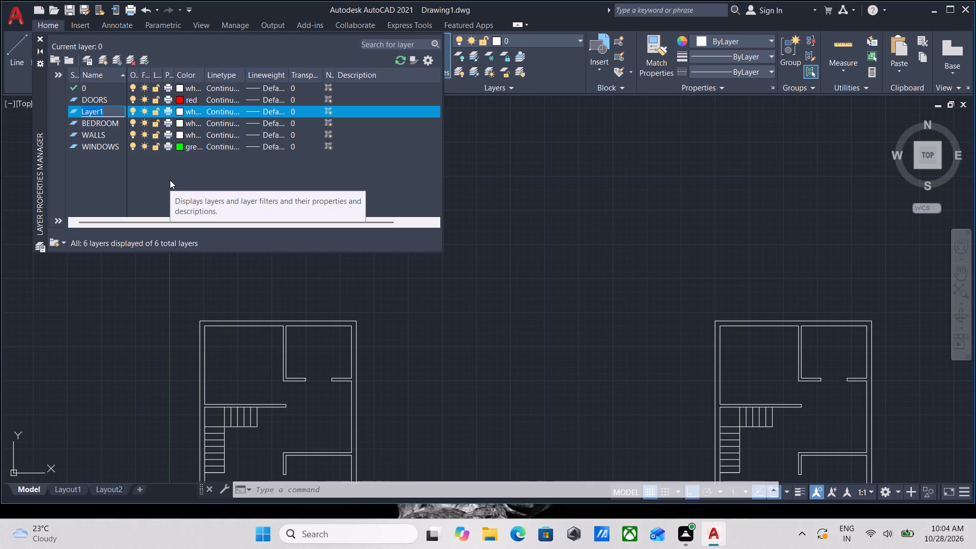
key("r")
key("BackSpace")
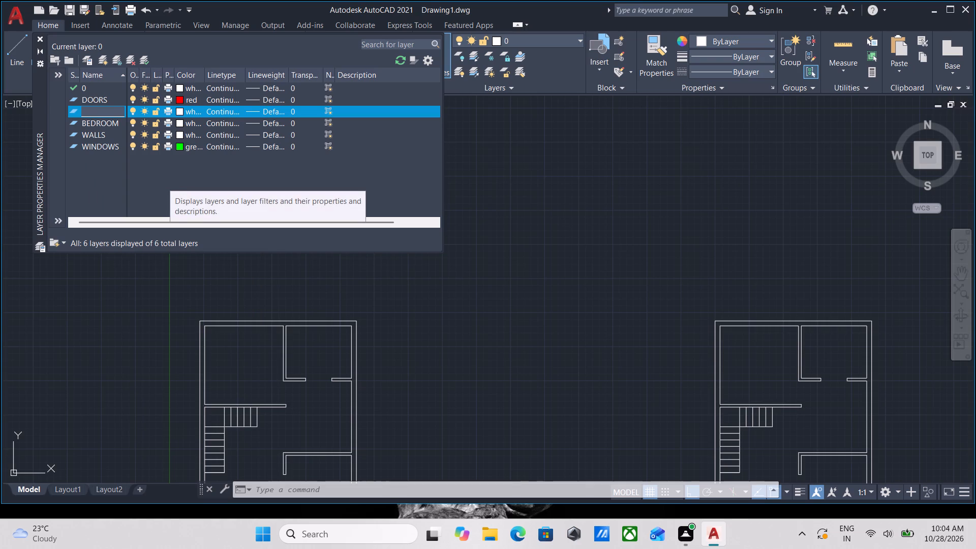
type("ST")
key("a")
type("IRS")
key("Return")
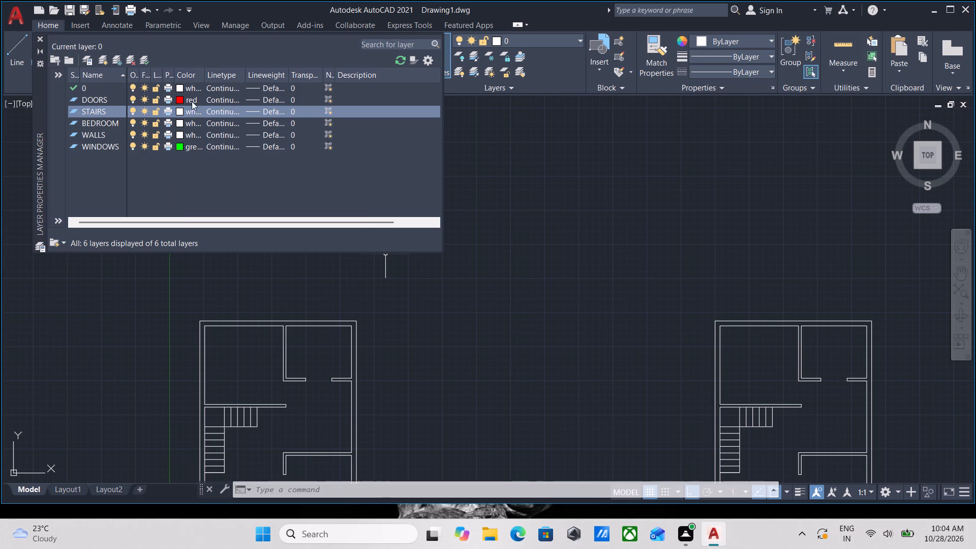
Set the colour of the STAIRS layer to cyan.
left_click(179, 111)
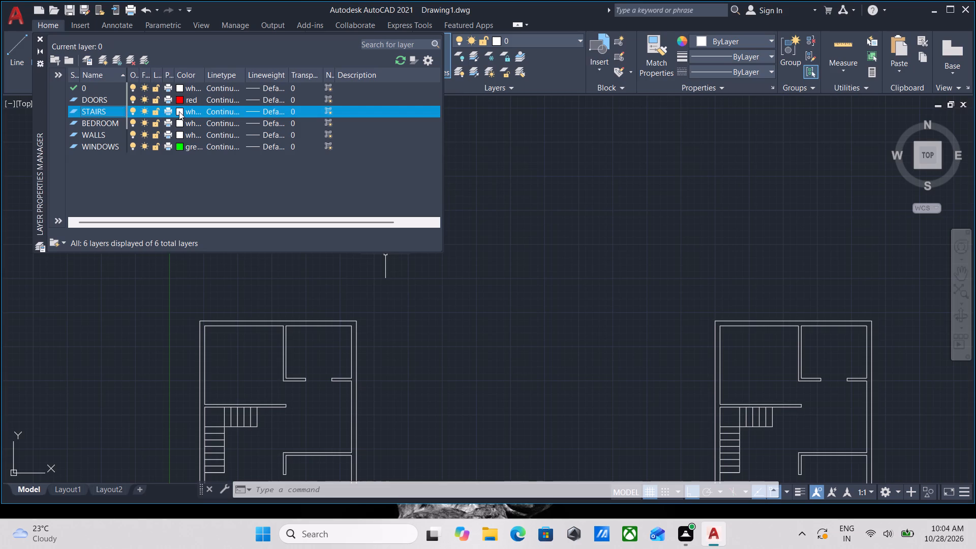
left_click(419, 292)
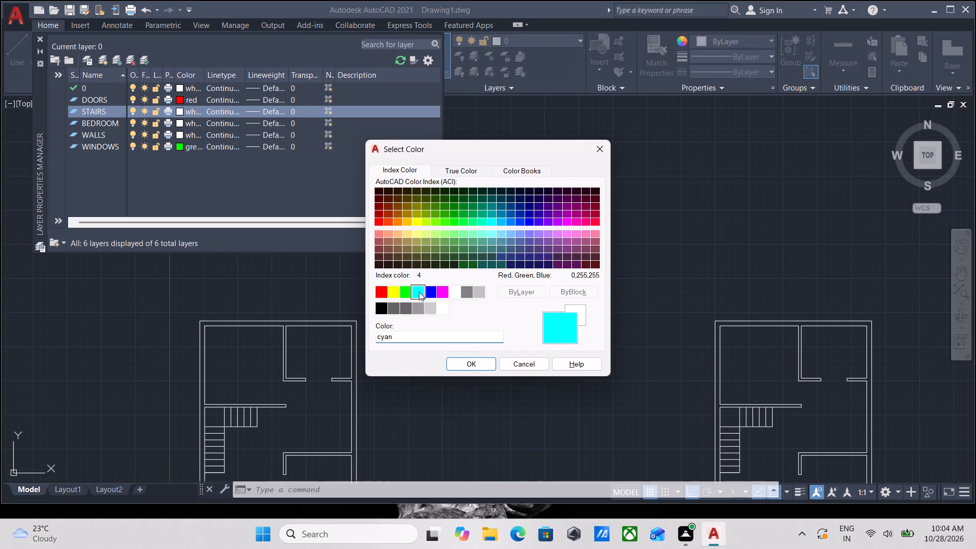
left_click(463, 364)
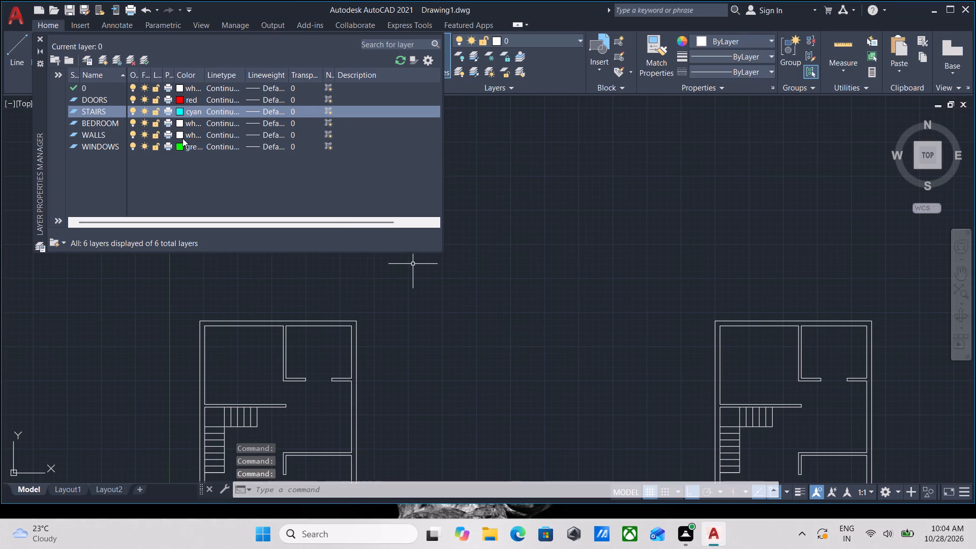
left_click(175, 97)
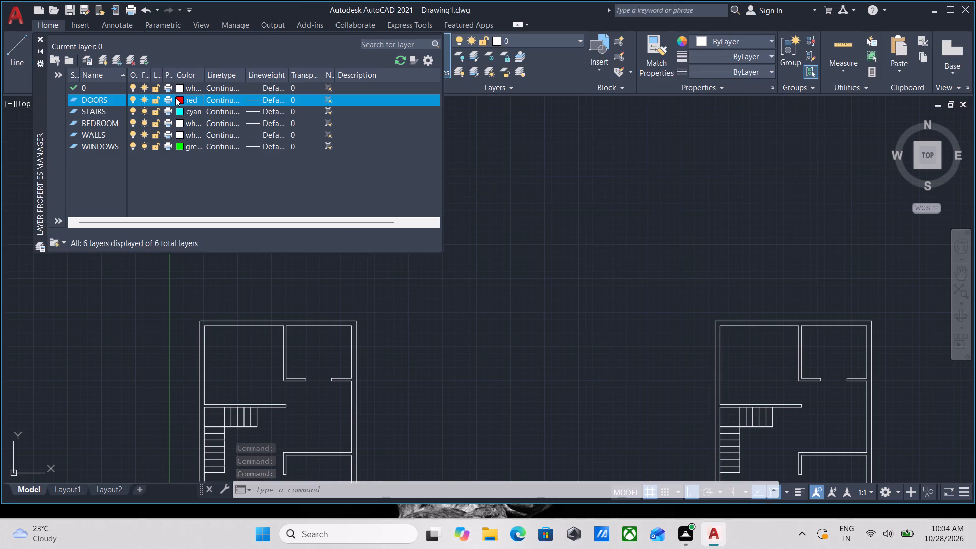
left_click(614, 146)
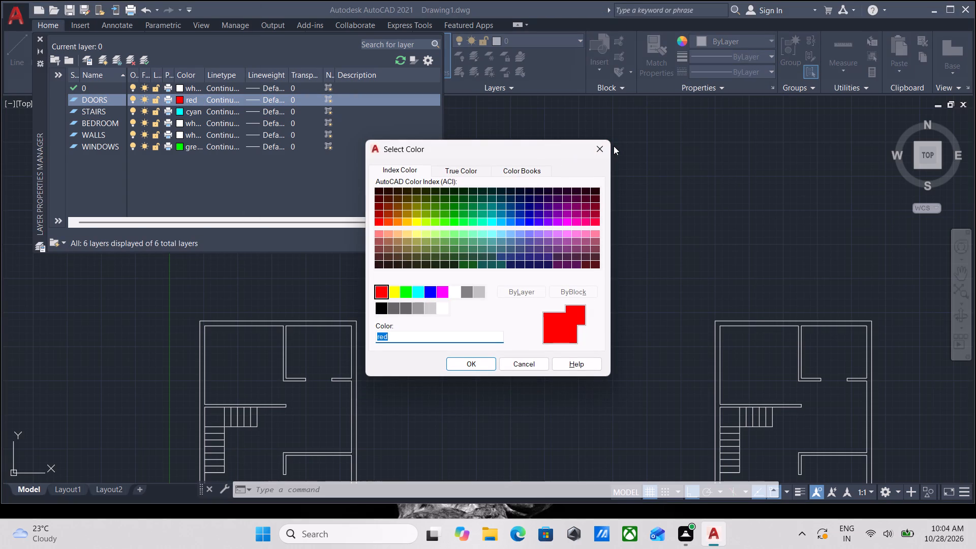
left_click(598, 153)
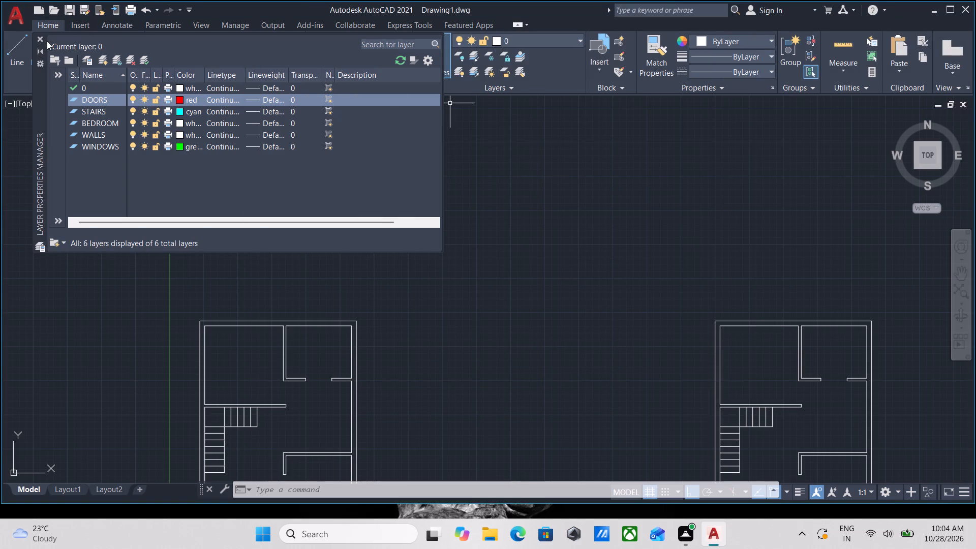
Close the Layer Properties Manager and insert the Door - Imperial block from DesignCenter in the empty area beside the original floor plan.
left_click(41, 41)
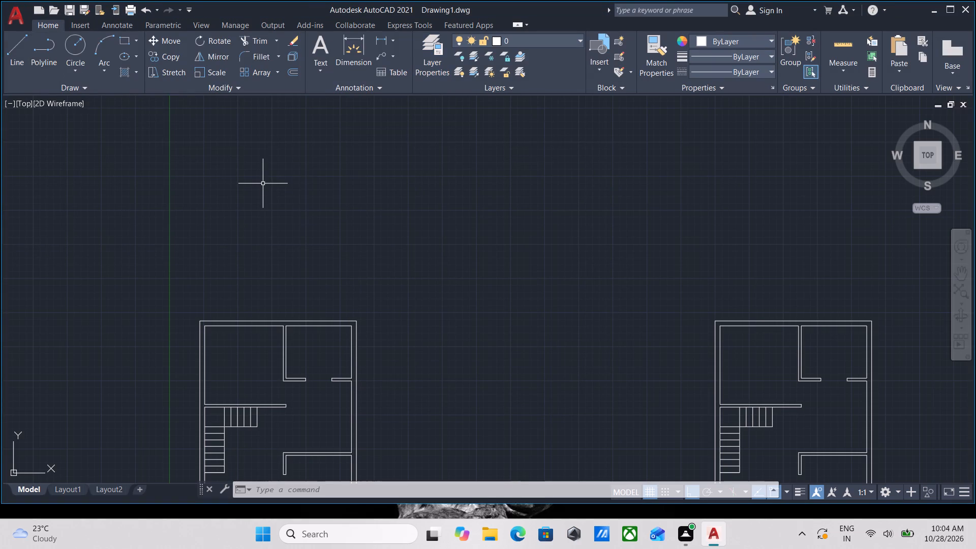
type("DC")
key("Return")
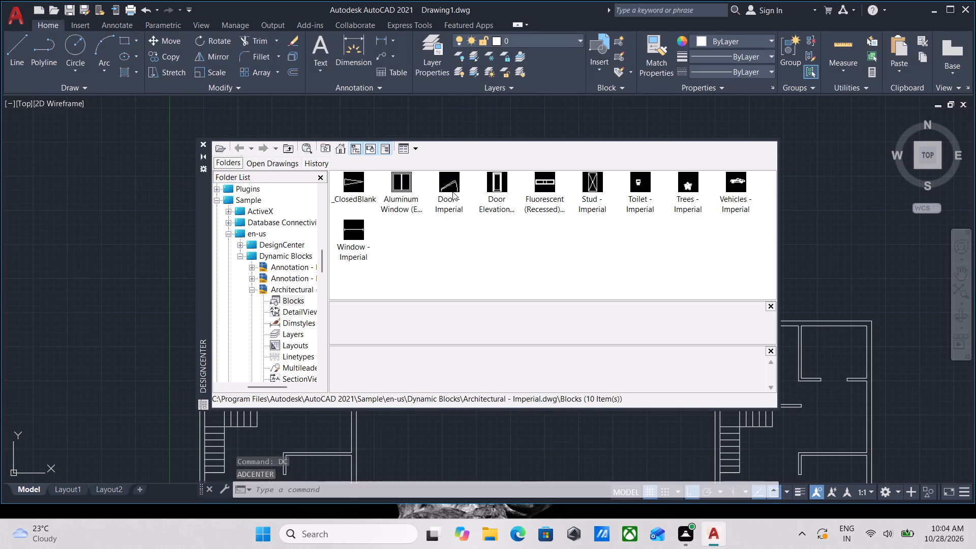
scroll(452, 192, "down", 1)
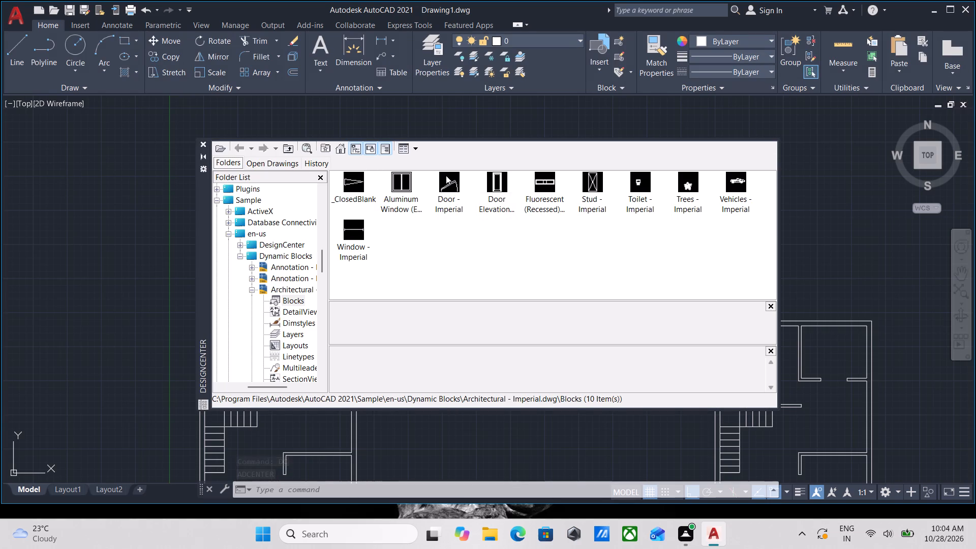
left_click(454, 189)
left_click_drag(447, 178, 435, 195)
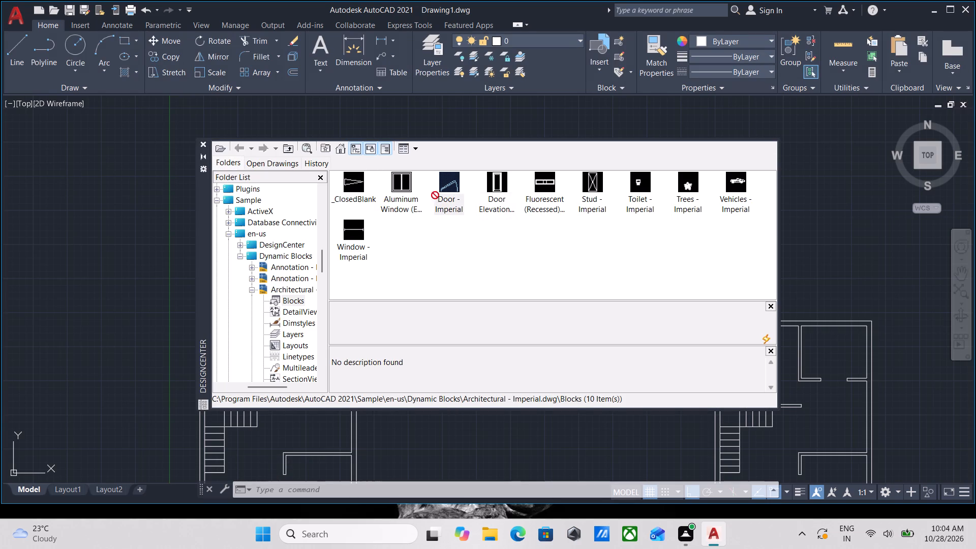
left_click_drag(435, 195, 79, 284)
scroll(235, 248, "up", 1)
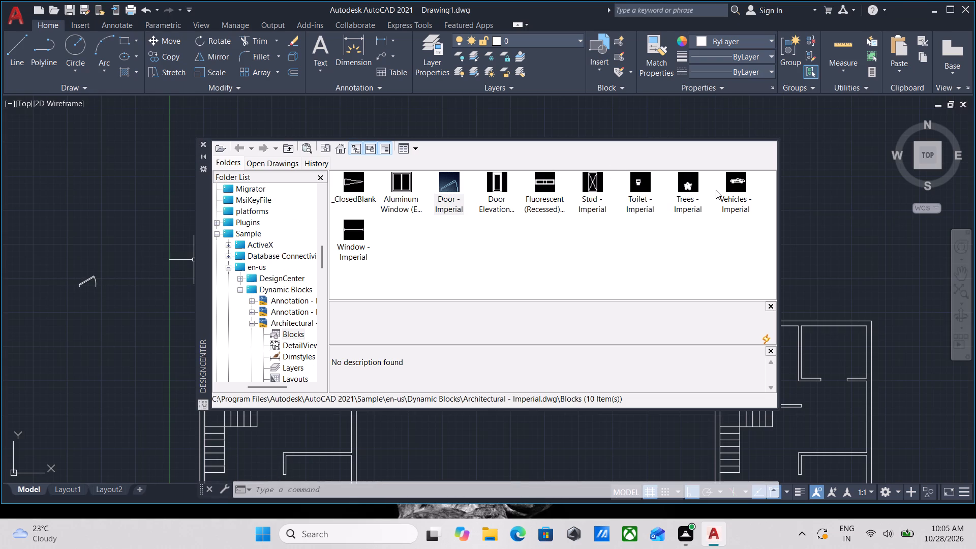
Insert the Vehicles - Imperial block from DesignCenter in the empty area above the placed door block.
left_click_drag(735, 186, 46, 238)
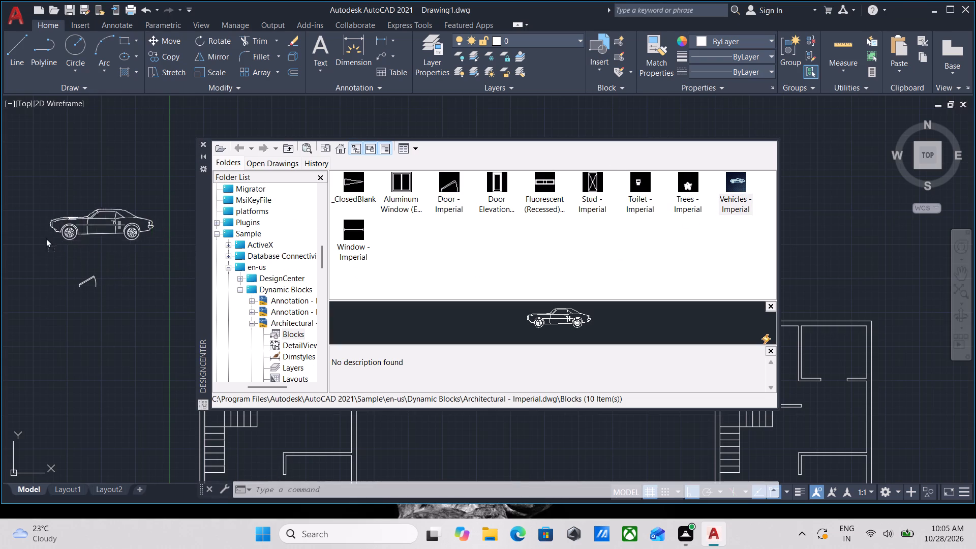
left_click_drag(46, 238, 36, 232)
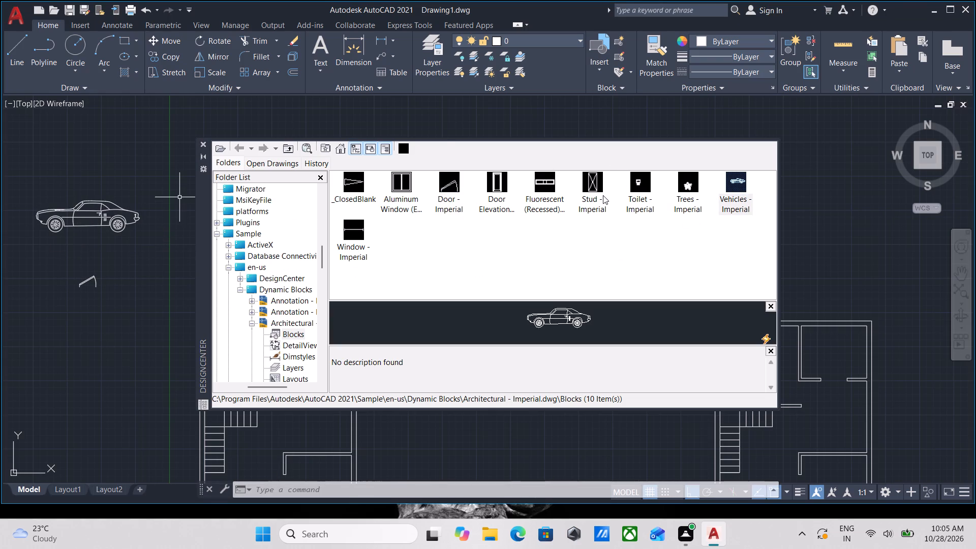
scroll(603, 195, "up", 2)
Insert the Toilet - Imperial block from DesignCenter in the empty area below the placed door block.
left_click_drag(641, 191, 640, 191)
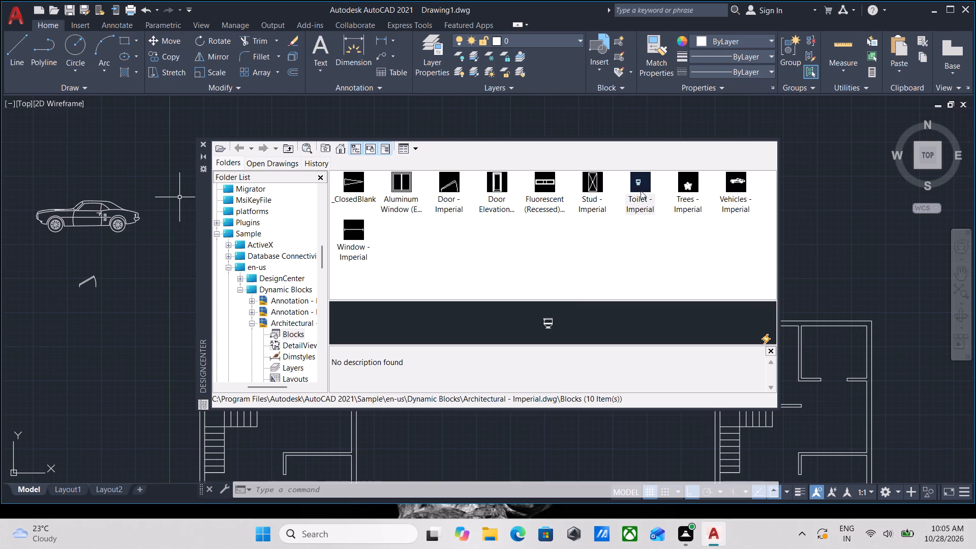
left_click_drag(640, 191, 102, 333)
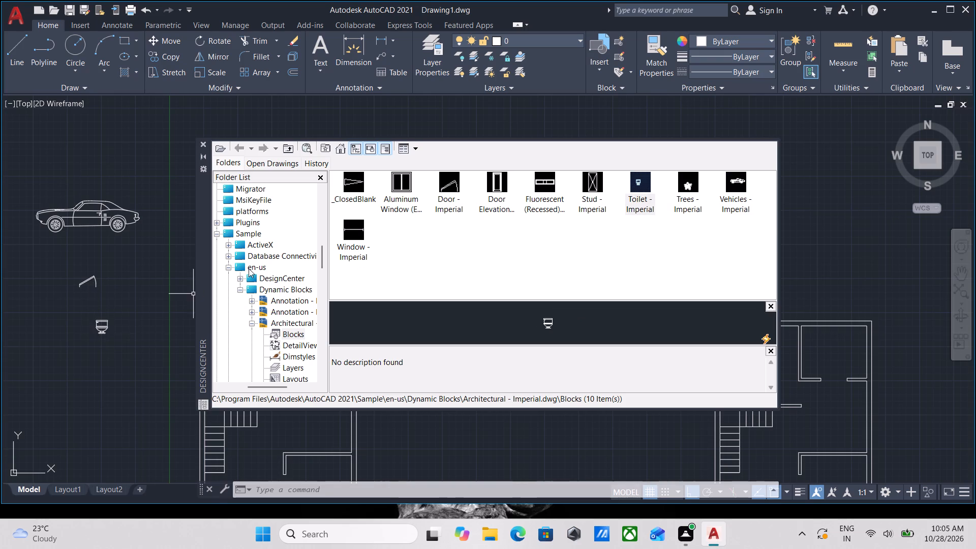
scroll(180, 299, "up", 4)
scroll(40, 332, "up", 1)
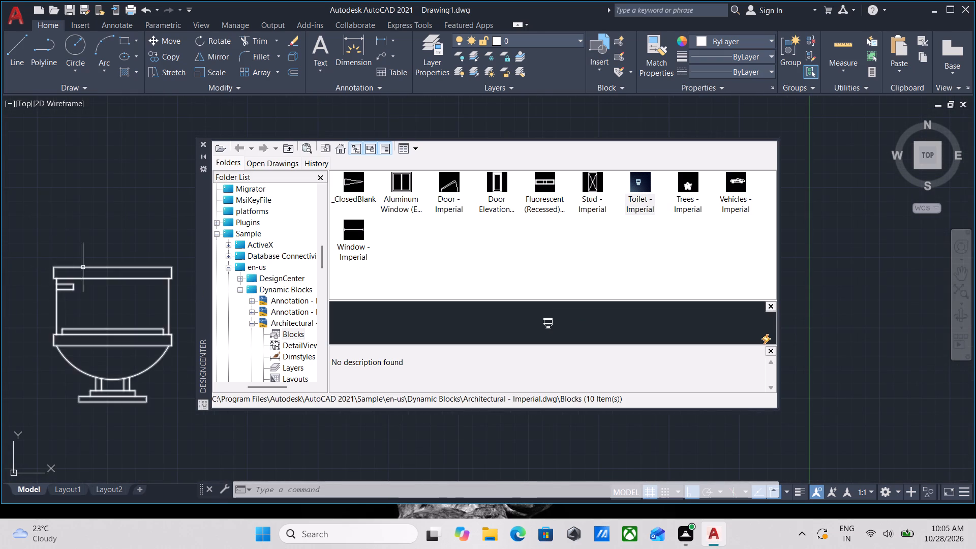
scroll(103, 267, "down", 3)
scroll(421, 214, "down", 2)
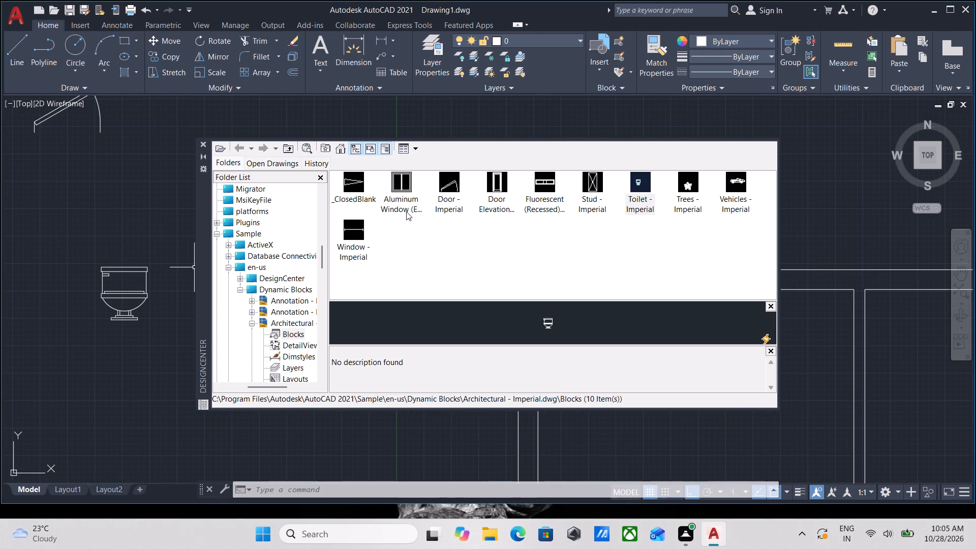
Insert the Window - Imperial block from DesignCenter between the placed door and toilet blocks.
left_click_drag(351, 226, 61, 220)
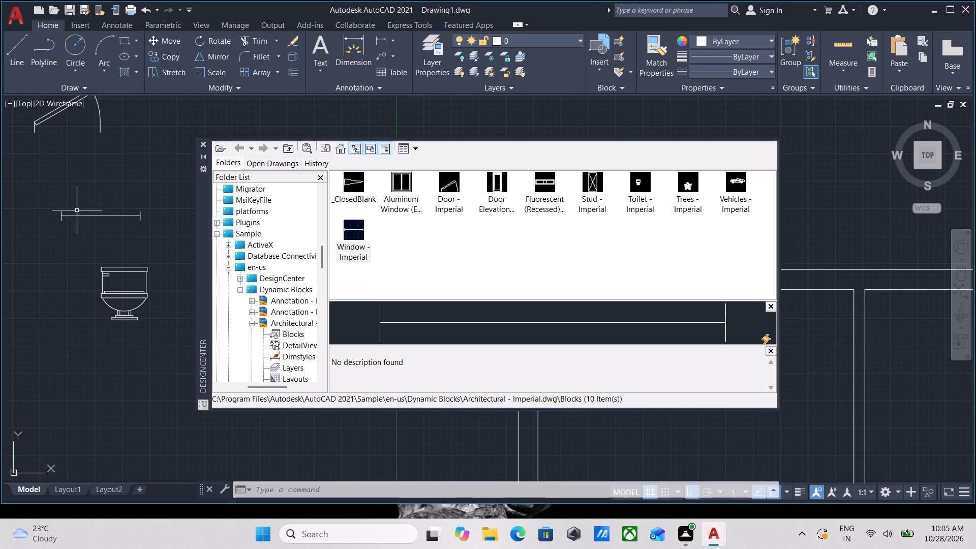
scroll(80, 208, "up", 3)
scroll(361, 277, "down", 2)
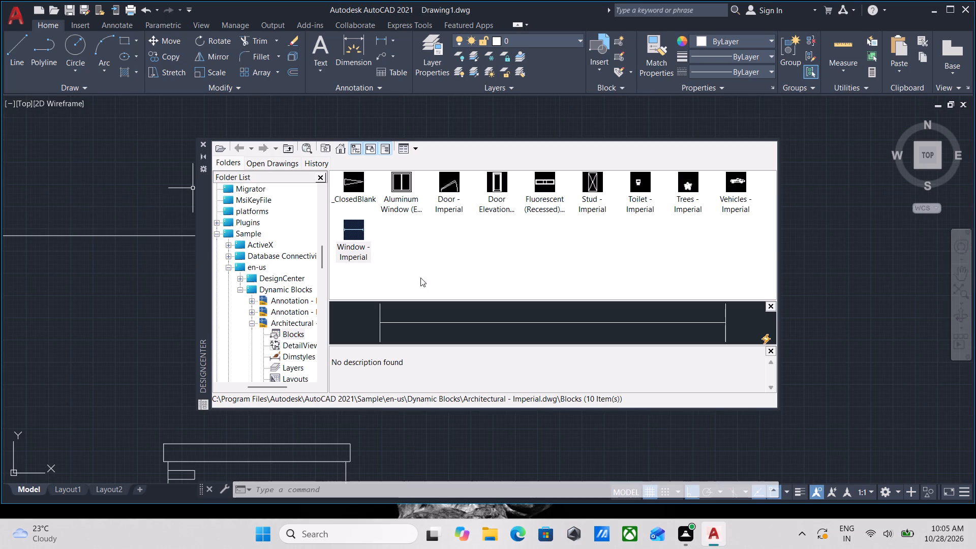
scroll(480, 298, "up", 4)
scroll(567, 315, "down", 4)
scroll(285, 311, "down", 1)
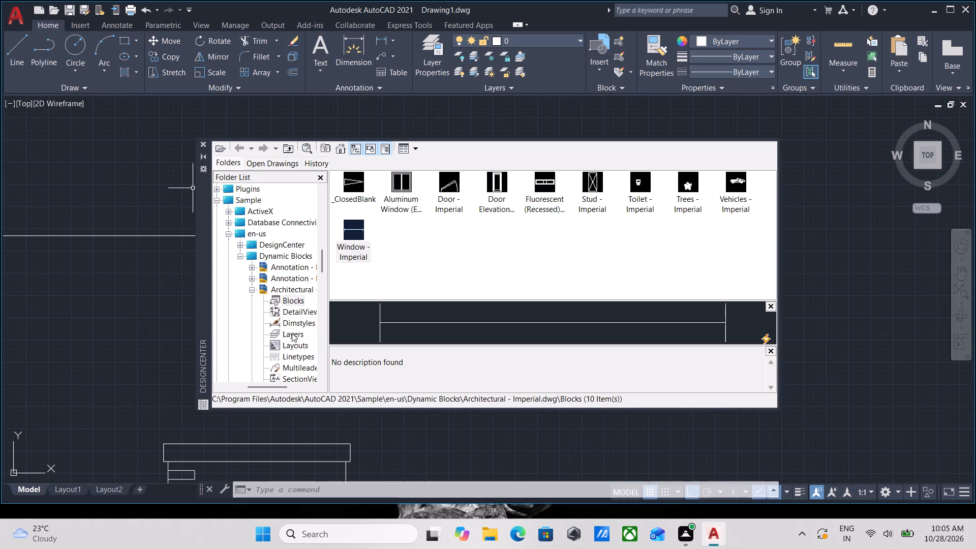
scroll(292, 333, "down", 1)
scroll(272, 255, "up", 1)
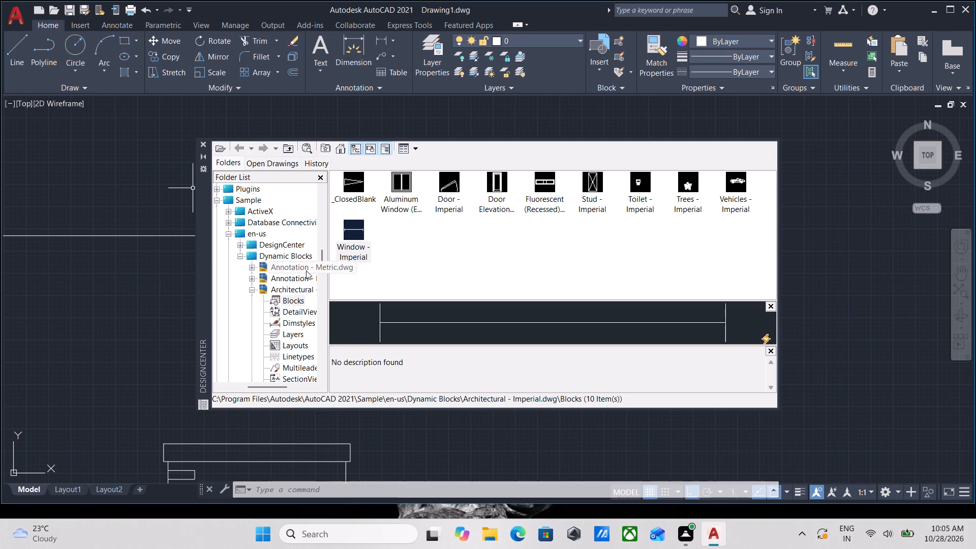
Examine the blocks available in Annotation - Imperial.dwg in DesignCenter.
left_click(304, 268)
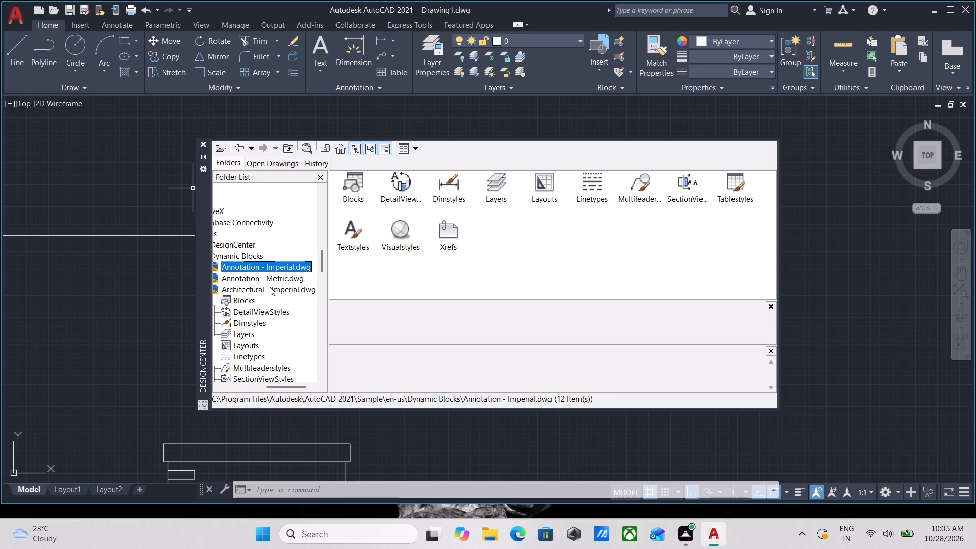
double_click(352, 191)
double_click(357, 190)
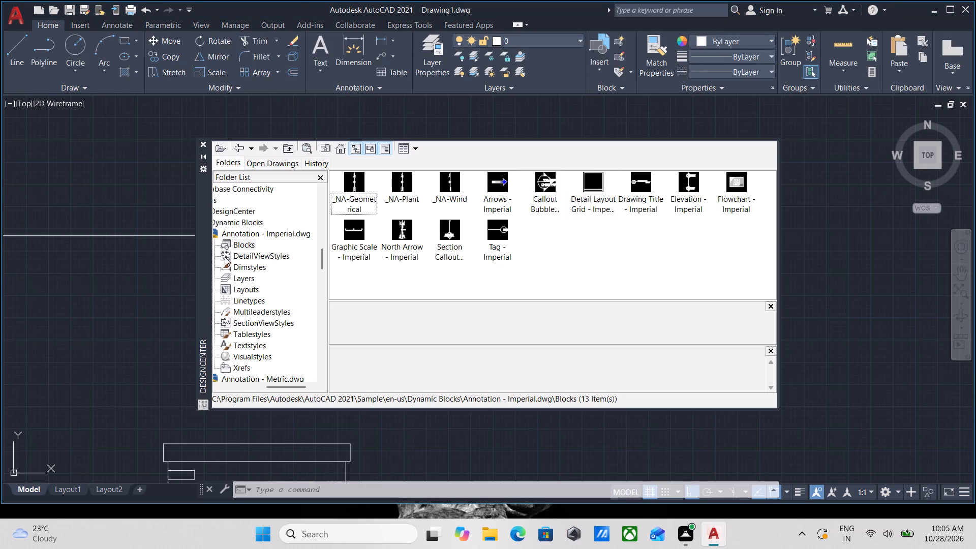
scroll(236, 253, "down", 3)
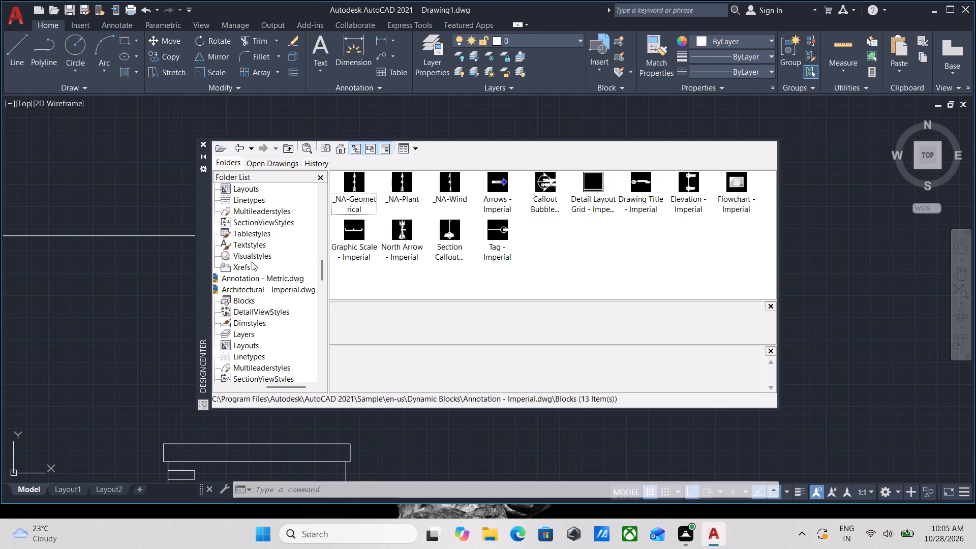
scroll(273, 291, "up", 7)
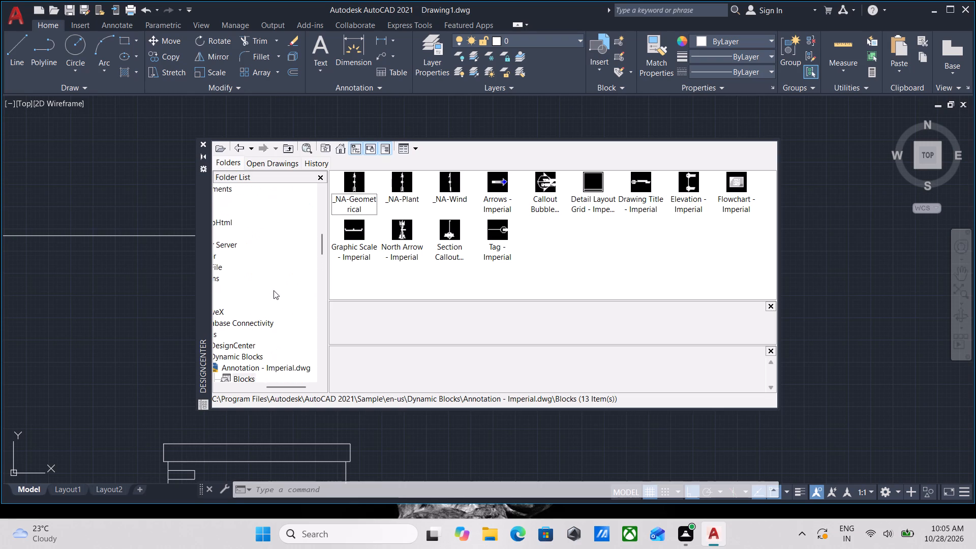
middle_click_drag(223, 283, 318, 301)
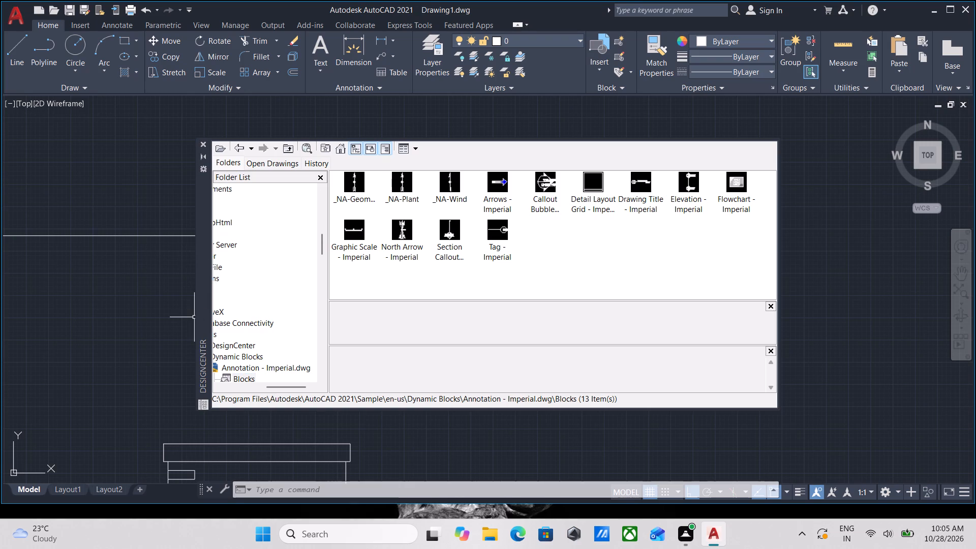
left_click_drag(245, 288, 321, 297)
scroll(298, 278, "up", 2)
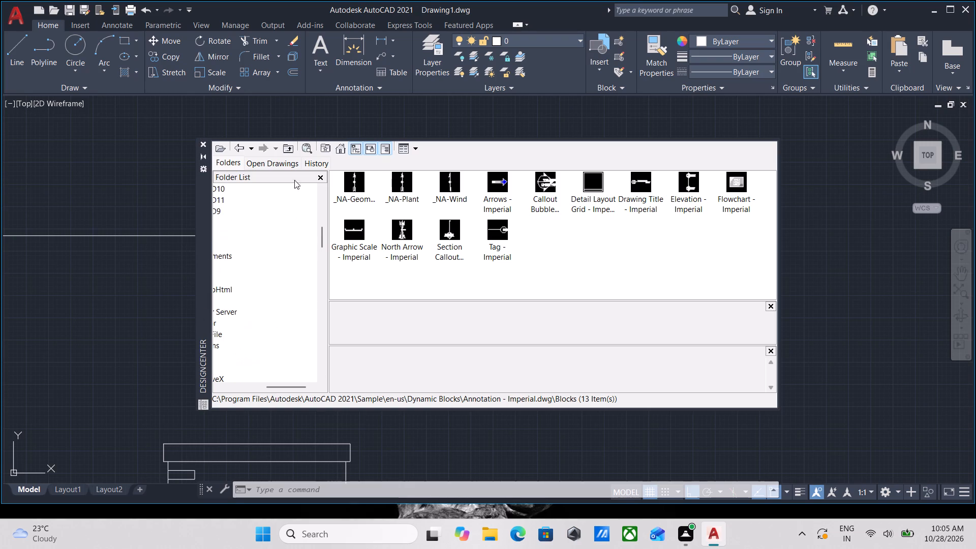
scroll(291, 165, "up", 2)
Examine the blocks available in Civil - Imperial.dwg under the Dynamic Blocks sample folder.
scroll(245, 226, "down", 2)
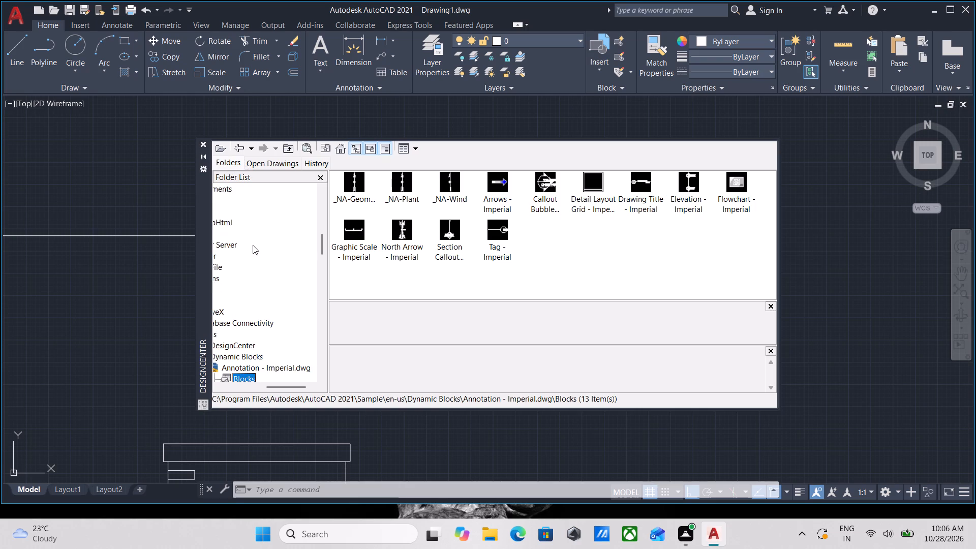
scroll(255, 248, "down", 11)
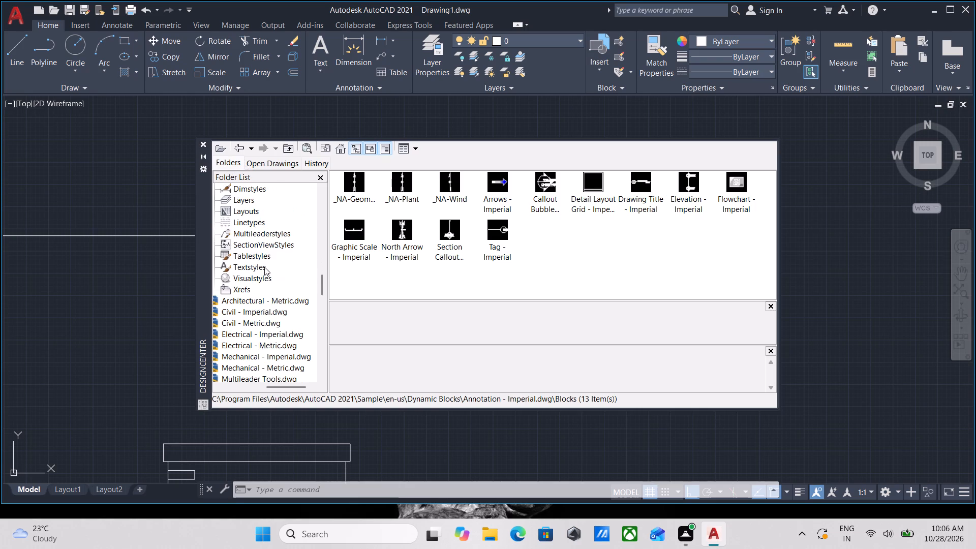
scroll(264, 267, "down", 1)
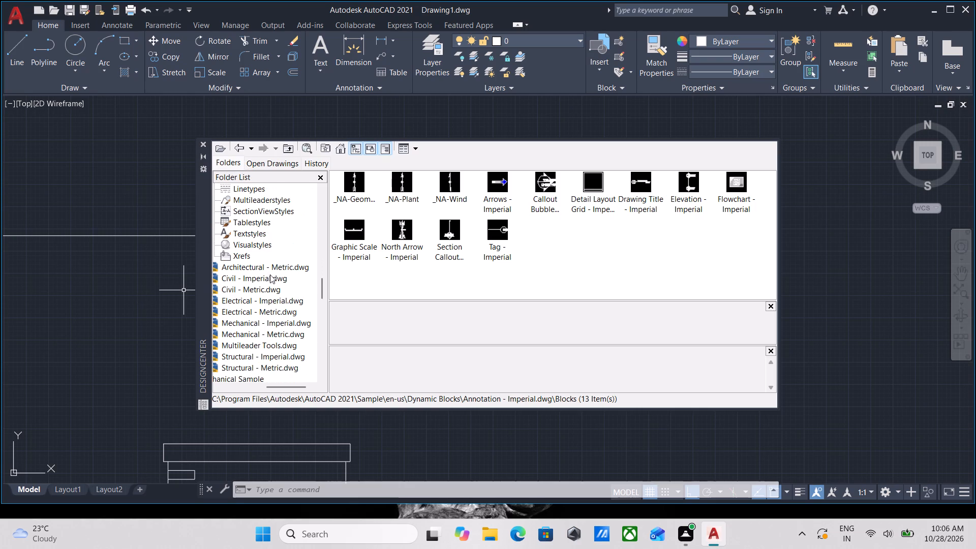
left_click(226, 276)
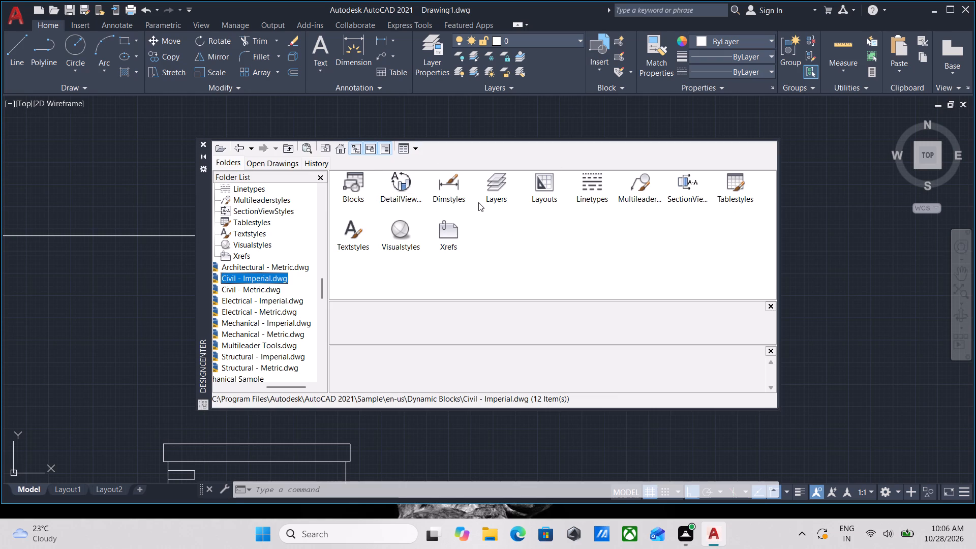
left_click(356, 191)
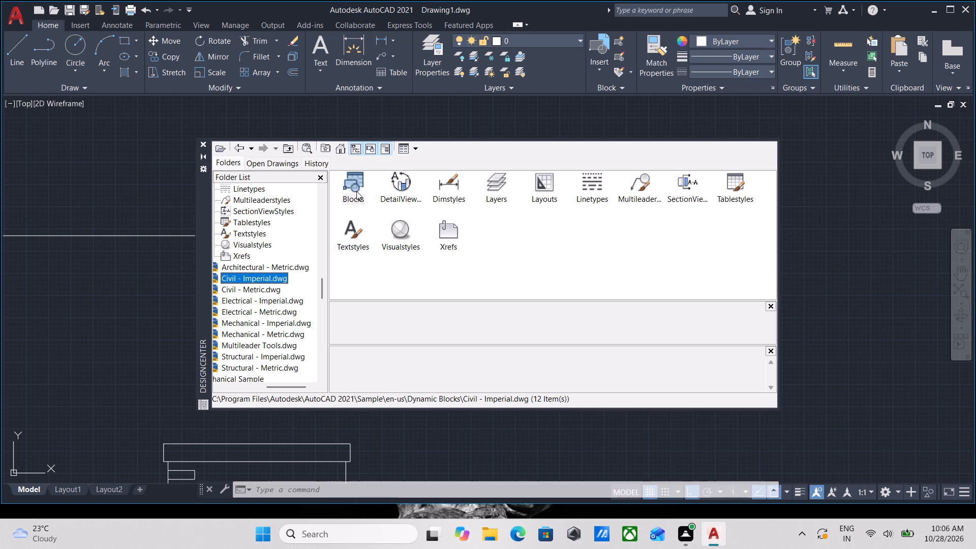
double_click(356, 191)
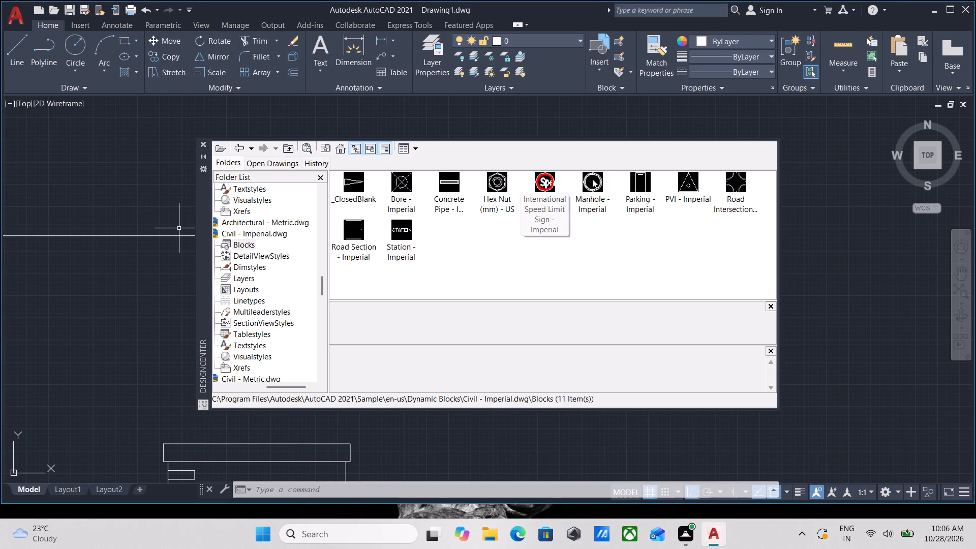
scroll(373, 277, "down", 3)
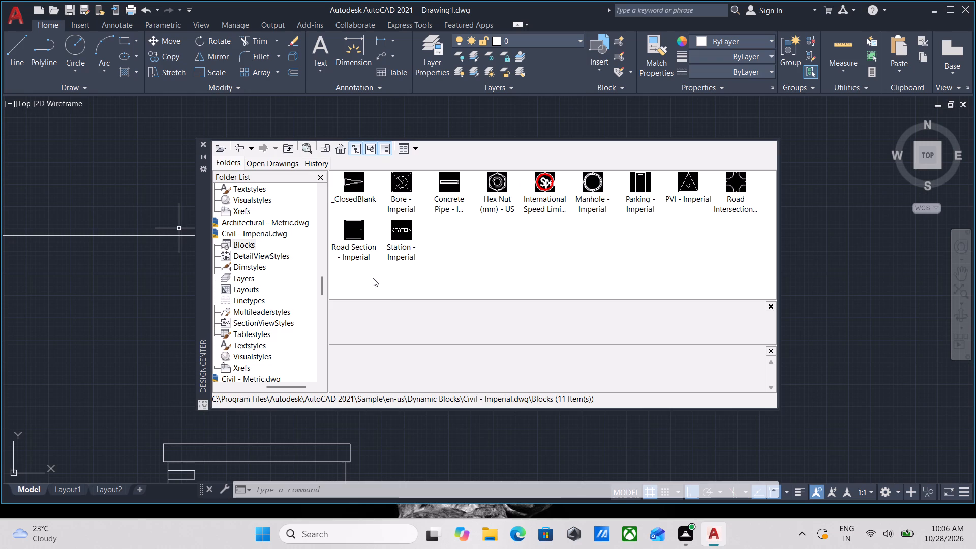
scroll(387, 284, "up", 2)
scroll(210, 341, "up", 1)
scroll(263, 230, "up", 4)
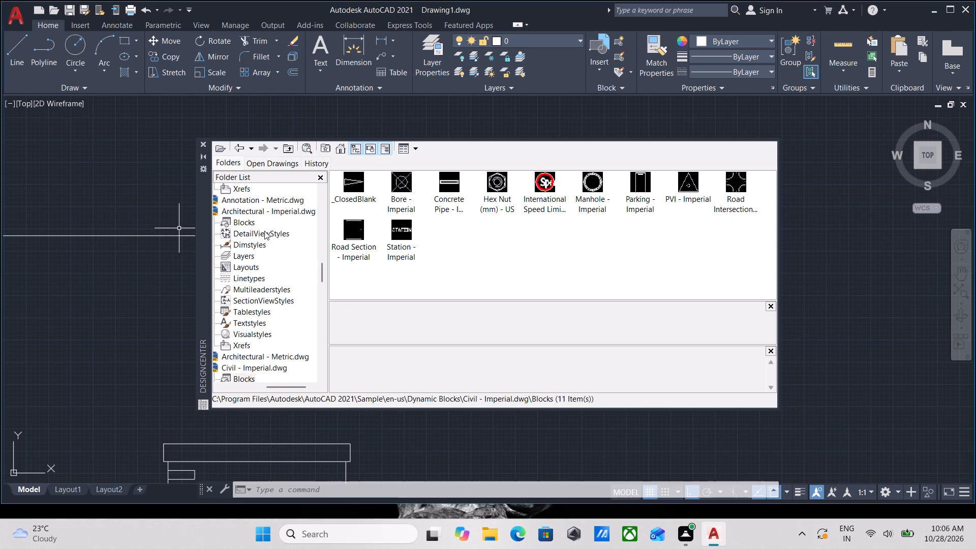
scroll(264, 231, "up", 2)
scroll(273, 277, "up", 1)
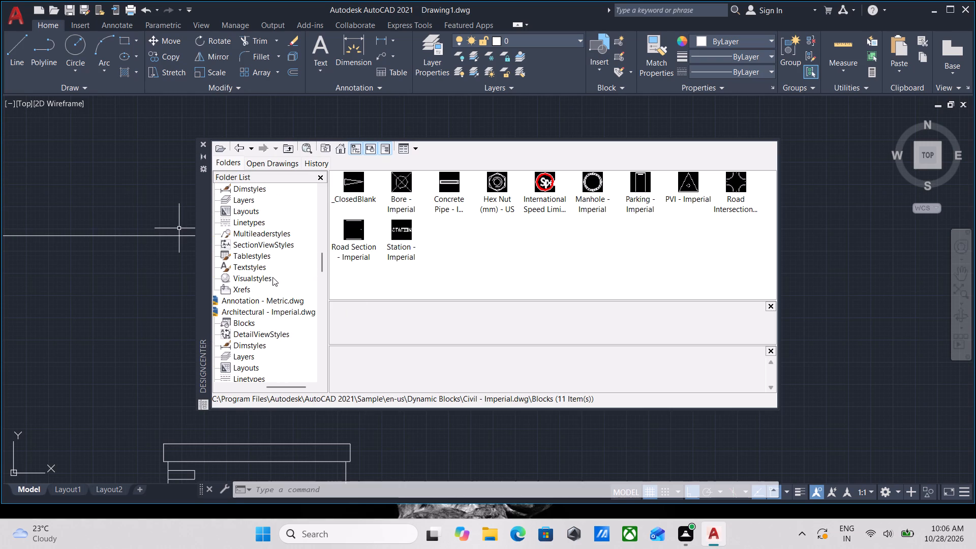
scroll(272, 277, "up", 5)
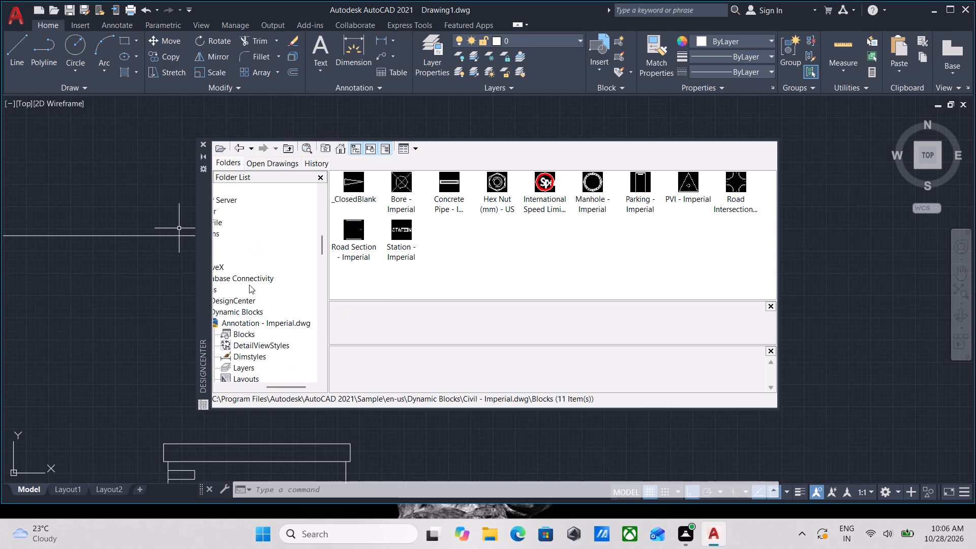
Widen the DesignCenter folder list so that the nested folder and drawing names can be read.
middle_click_drag(250, 284, 321, 300)
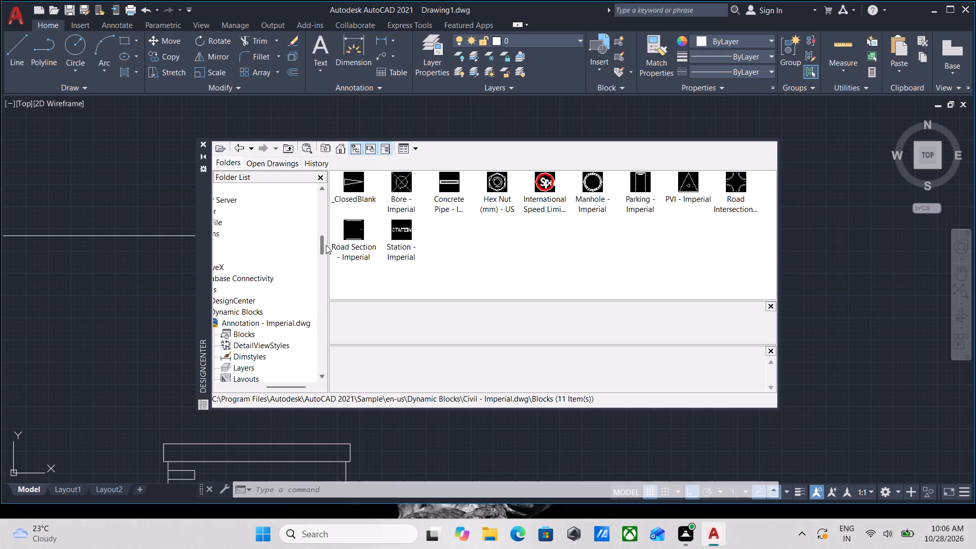
middle_click_drag(324, 240, 353, 245)
middle_click_drag(324, 376, 342, 372)
left_click_drag(327, 207, 337, 209)
left_click_drag(337, 209, 427, 213)
scroll(350, 291, "down", 3)
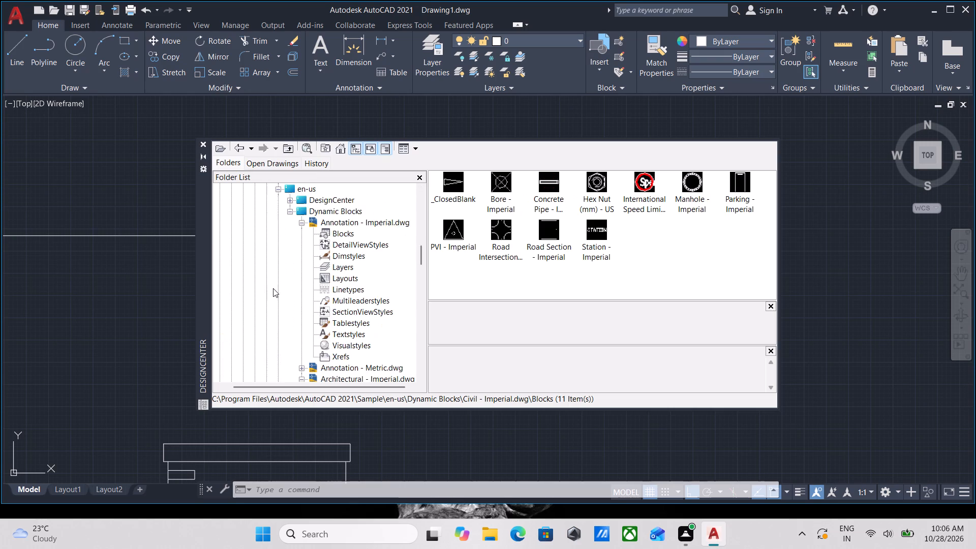
Expand the DesignCenter folder under Sample\en-us and show the blocks contained in Kitchens.dwg.
scroll(320, 272, "up", 17)
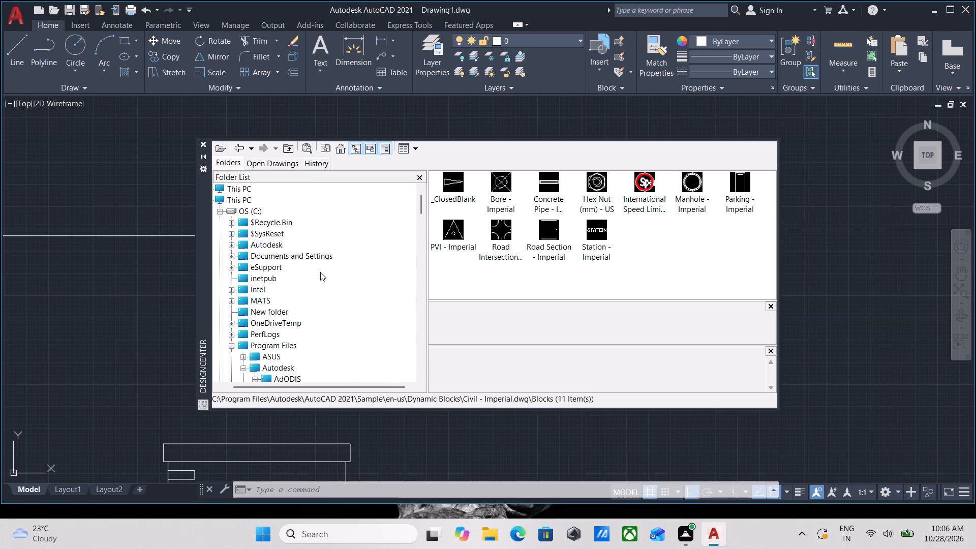
scroll(320, 272, "up", 5)
scroll(256, 172, "down", 4)
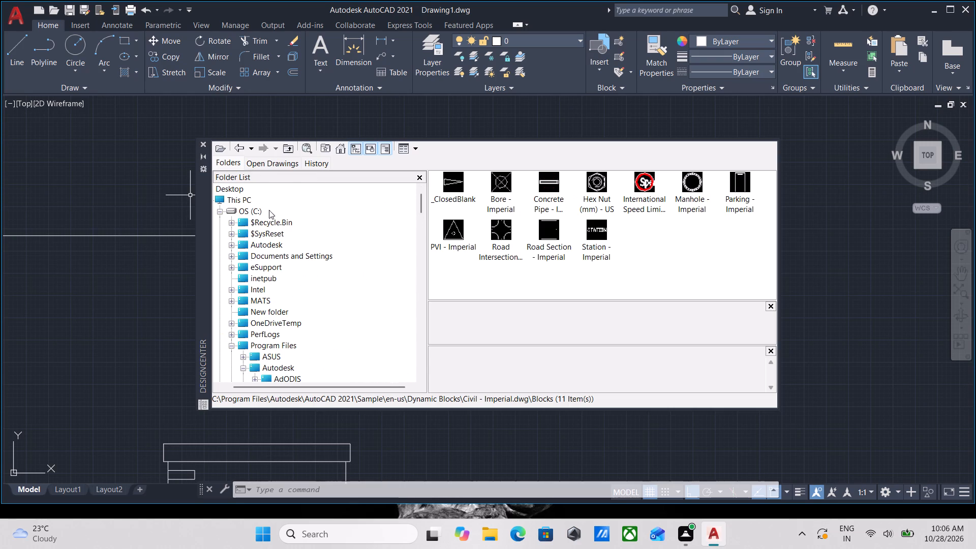
scroll(285, 306, "down", 12)
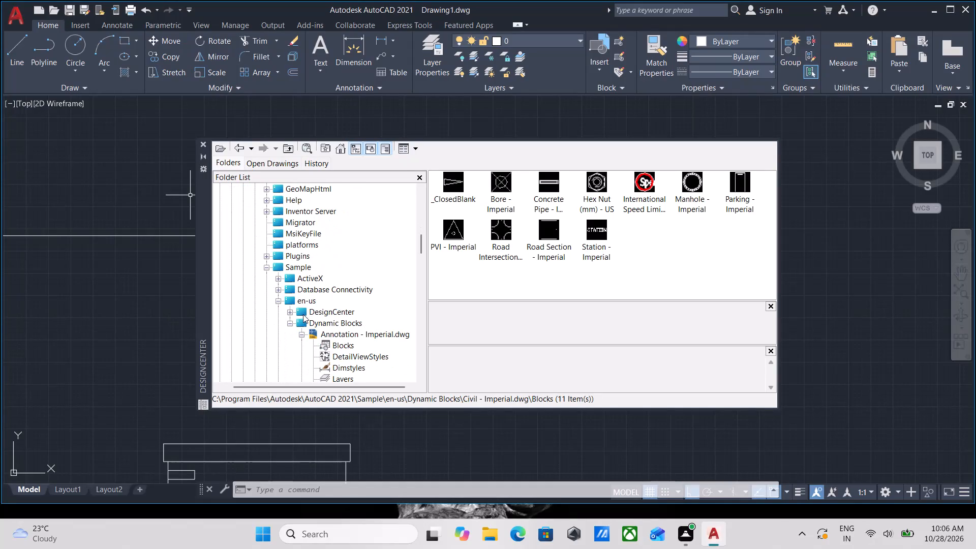
left_click(290, 309)
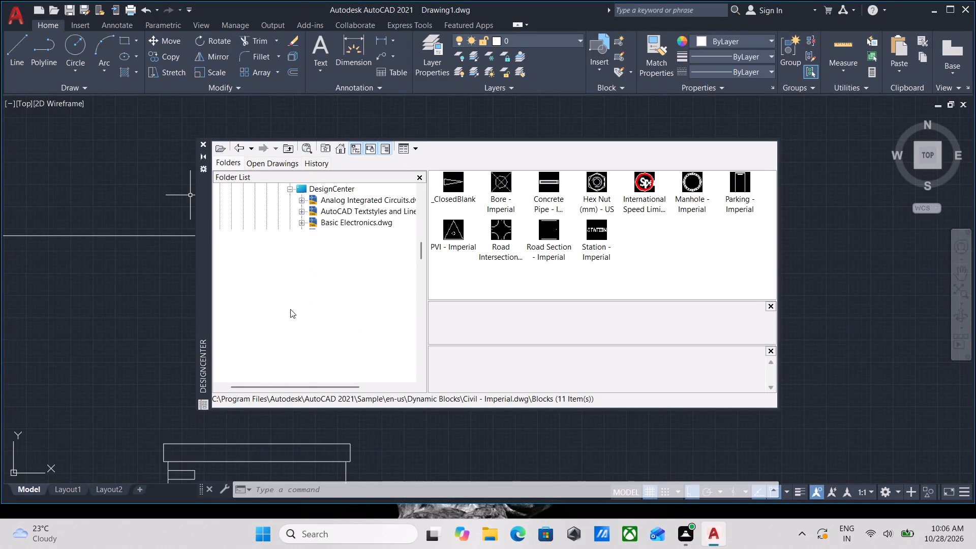
scroll(310, 253, "up", 1)
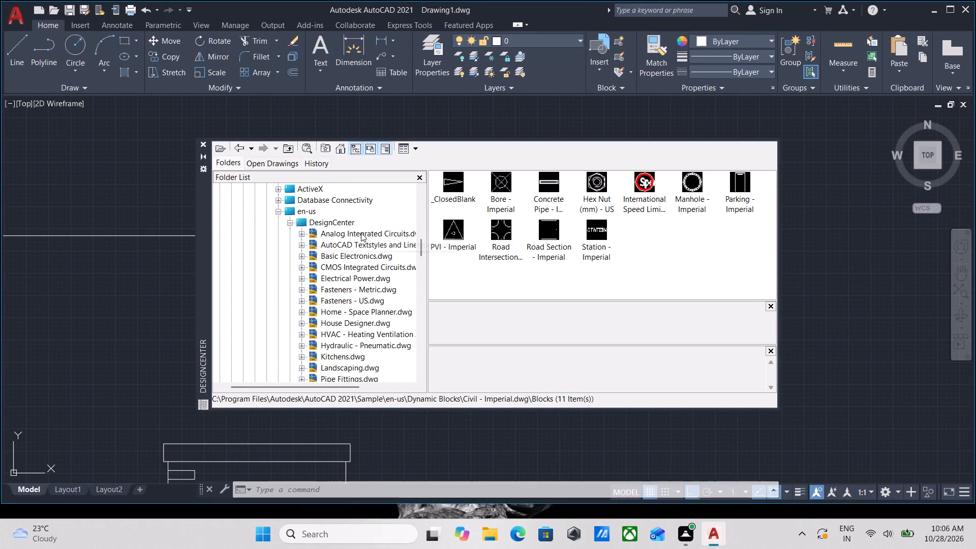
scroll(329, 318, "down", 2)
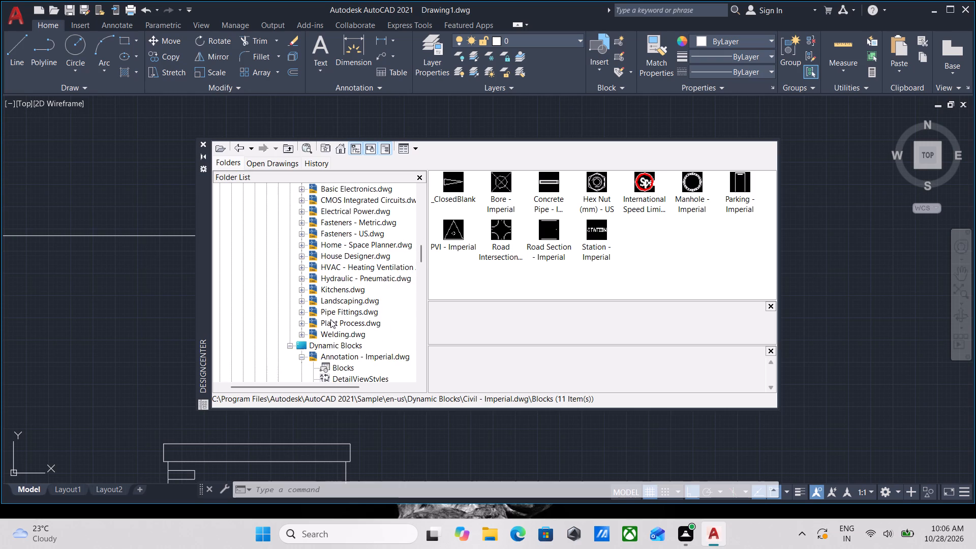
scroll(333, 321, "down", 1)
scroll(336, 327, "up", 1)
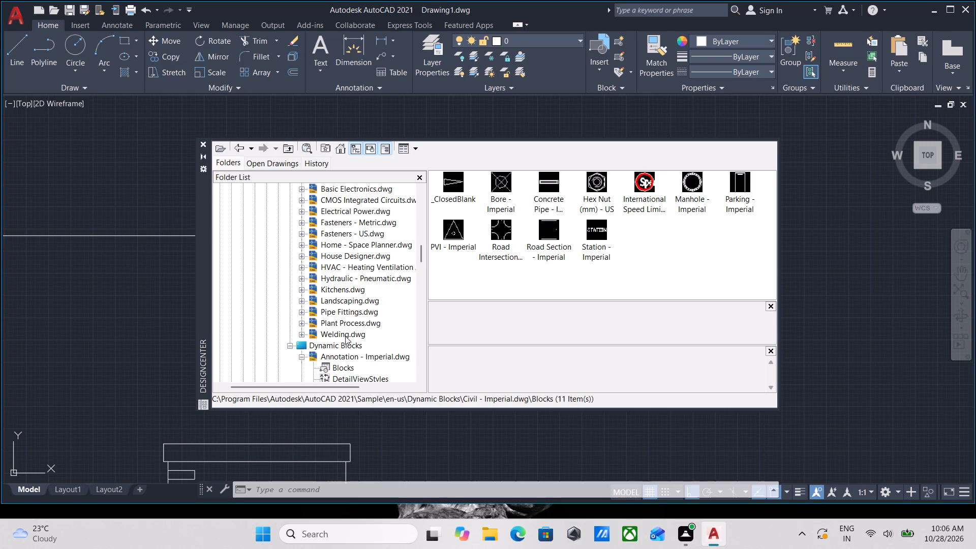
scroll(344, 331, "up", 1)
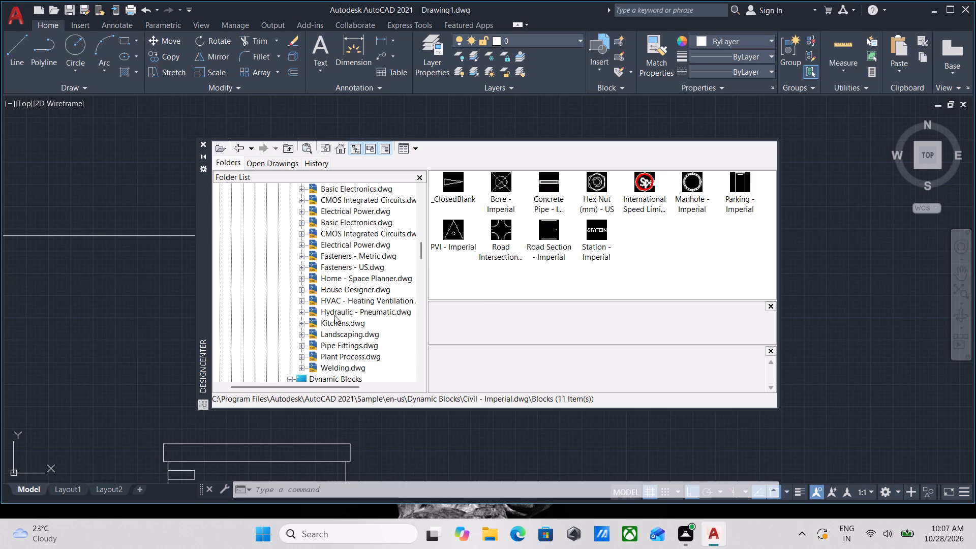
left_click(337, 323)
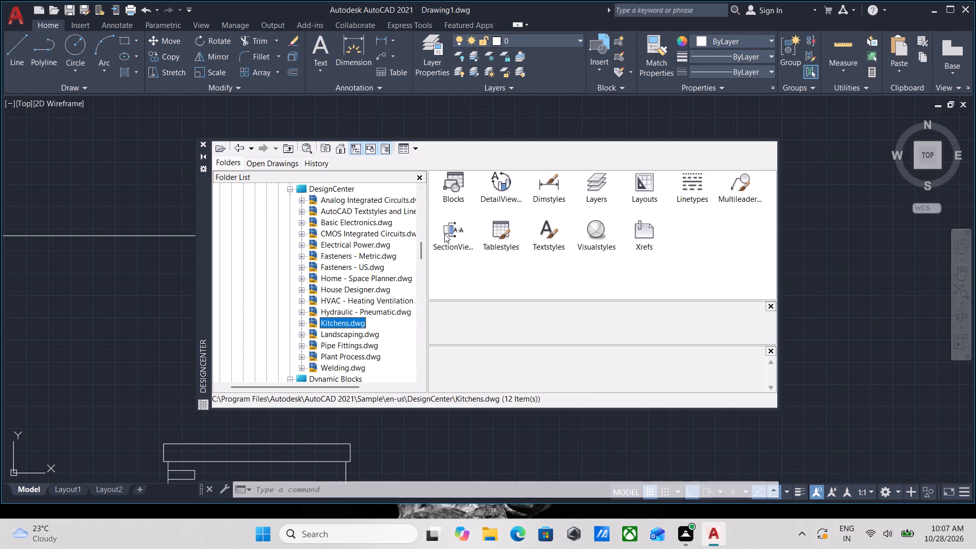
double_click(445, 193)
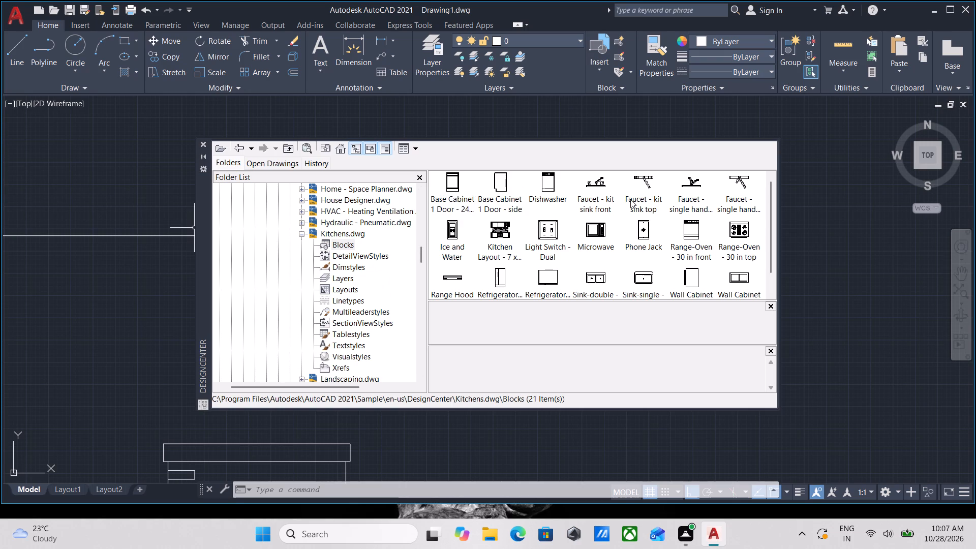
Preview the Faucet - kit sink front block from Kitchens.dwg.
left_click_drag(590, 189, 692, 293)
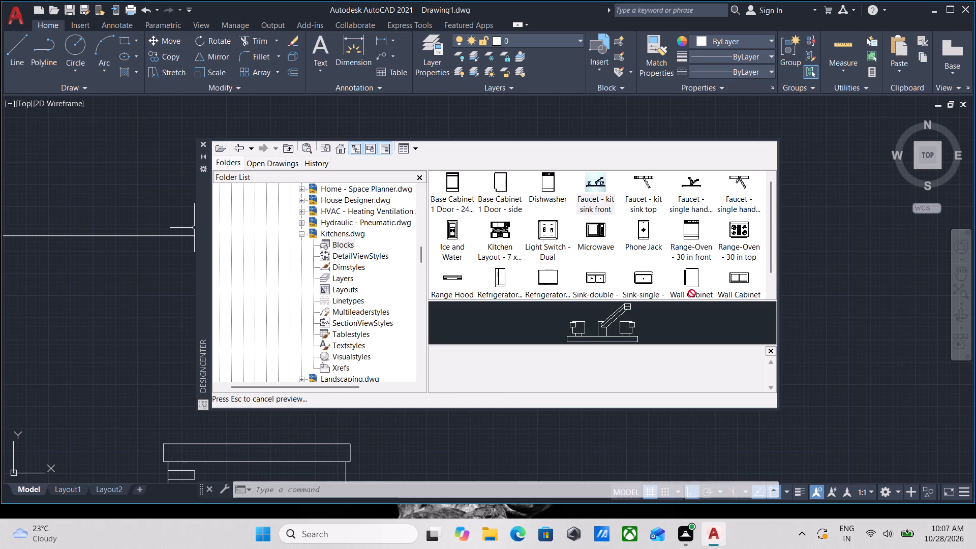
left_click_drag(692, 293, 598, 232)
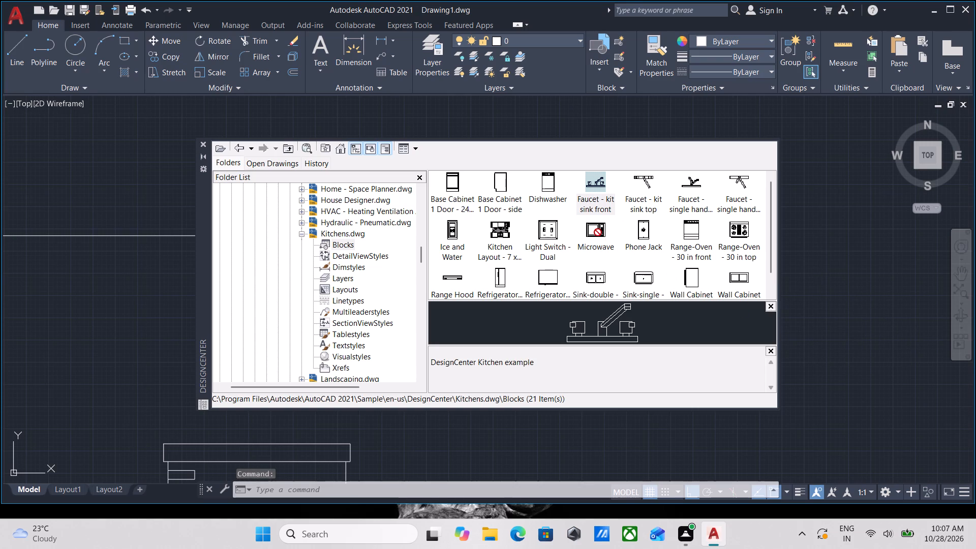
left_click_drag(598, 232, 597, 232)
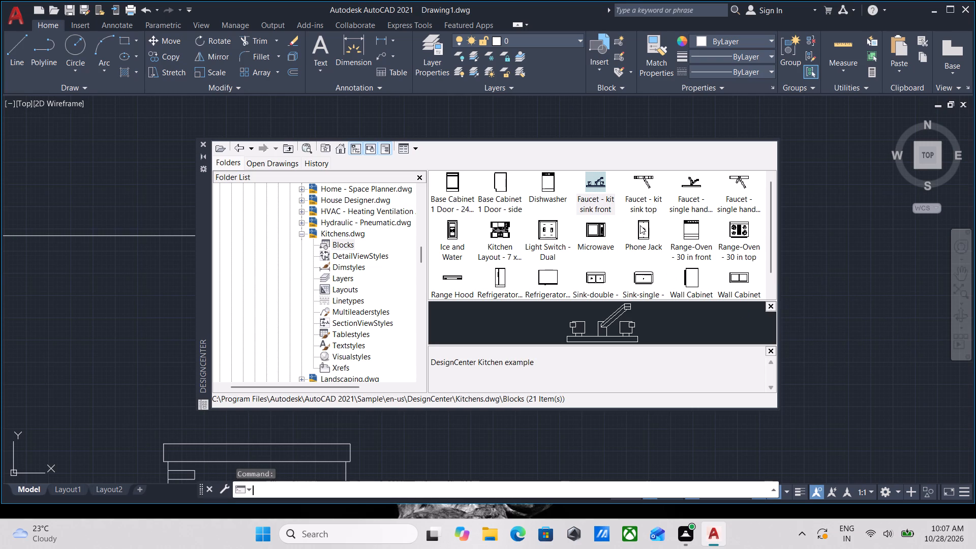
Insert the Sink-double - 36 in top block from Kitchens.dwg into the empty space beside the floor plan.
left_click_drag(597, 283, 725, 358)
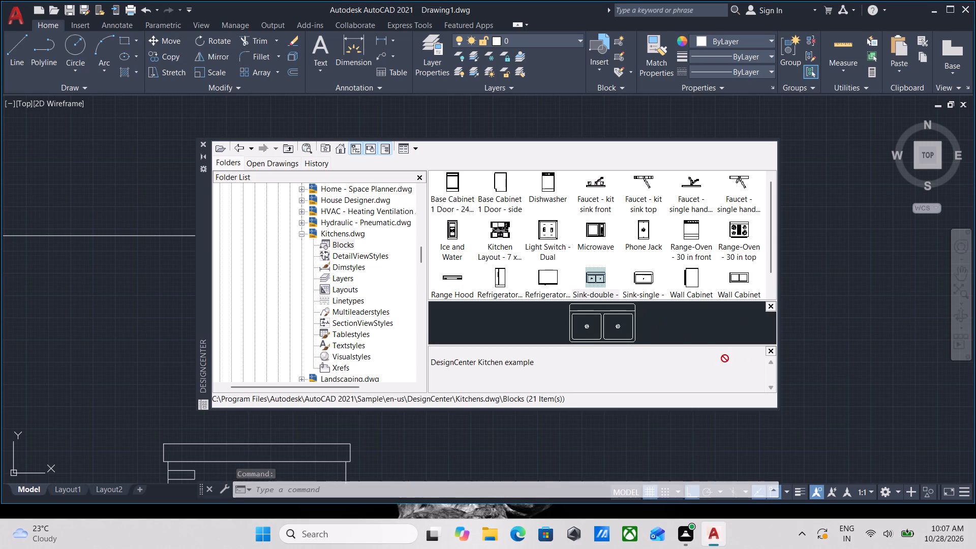
left_click_drag(725, 358, 880, 363)
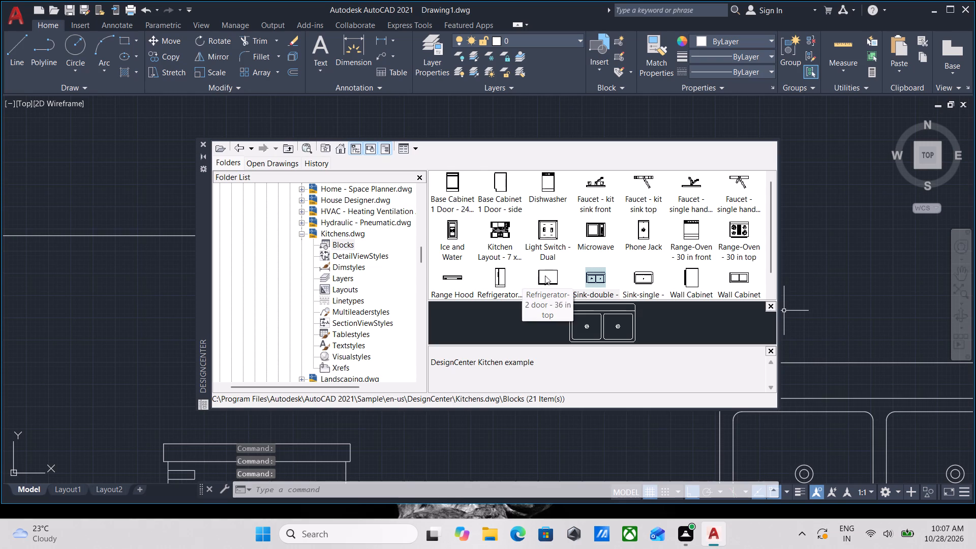
Insert the Refrigerator - 2 door - 36 in top block from Kitchens.dwg beside the floor plan, near the double sink.
scroll(550, 269, "down", 3)
left_click_drag(544, 255, 745, 371)
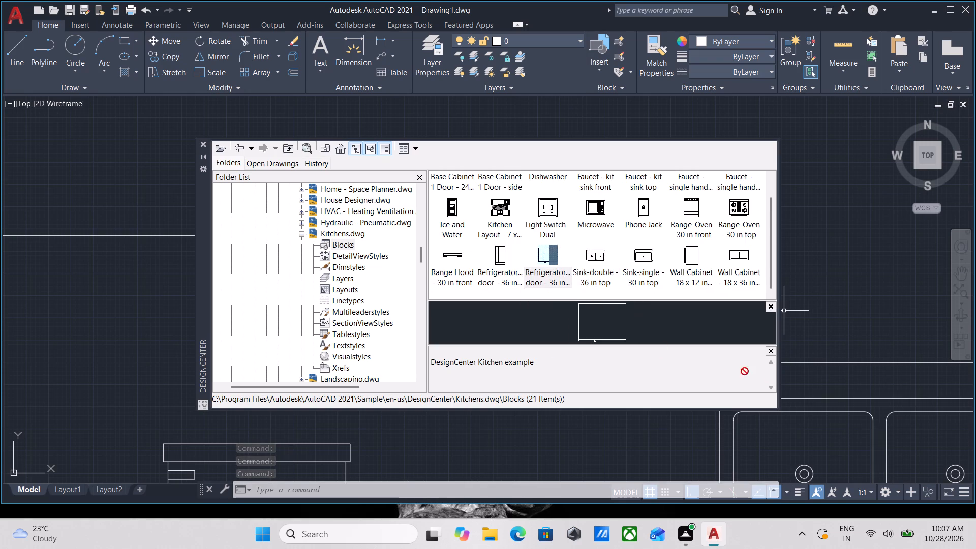
left_click_drag(745, 371, 822, 299)
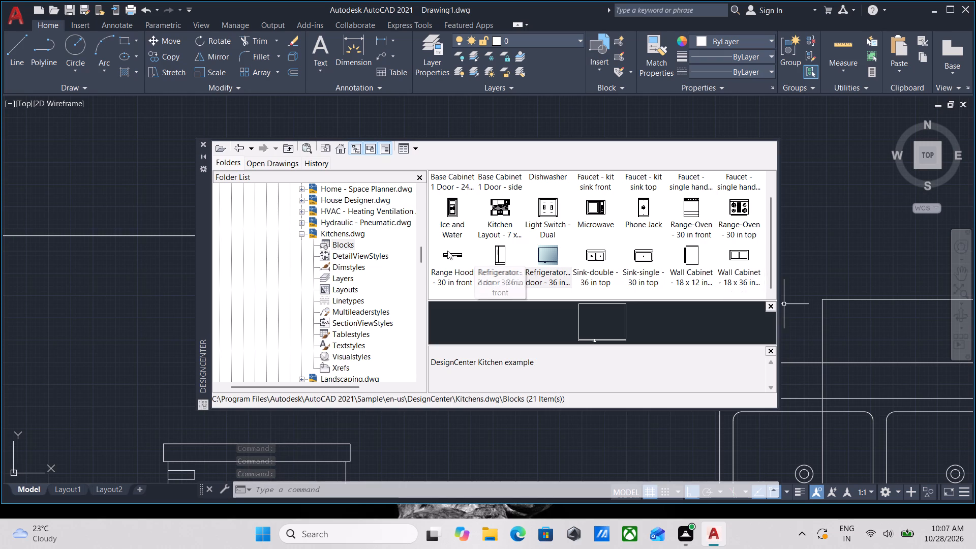
Preview the Ice and Water, Refrigerator - 2 door - 36 in front, and two single-handle faucet blocks from Kitchens.dwg.
scroll(463, 229, "up", 1)
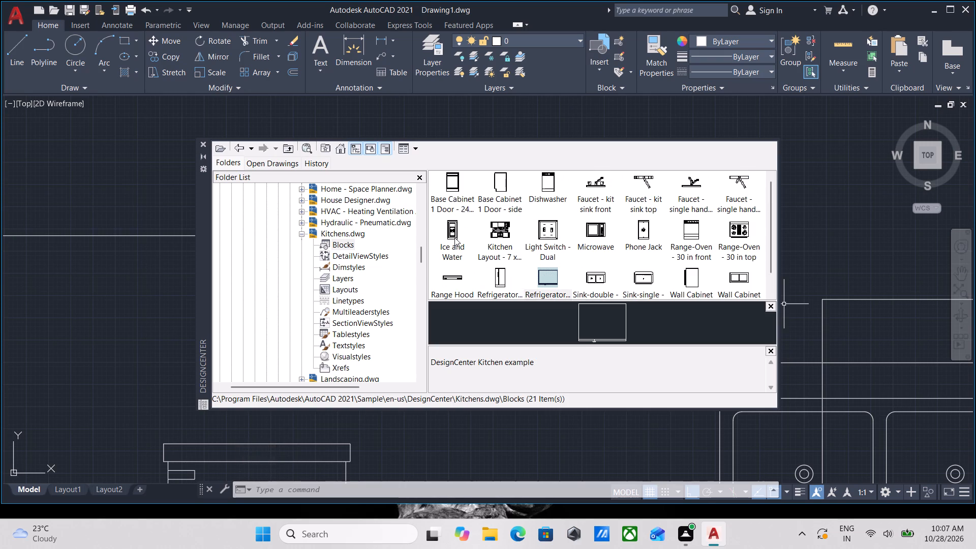
scroll(456, 245, "up", 1)
left_click_drag(451, 229, 675, 330)
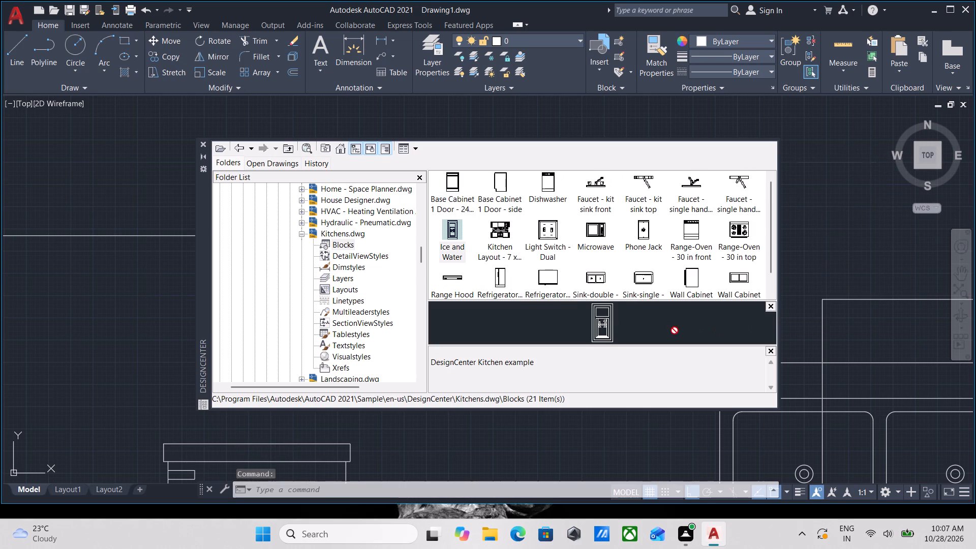
left_click_drag(675, 330, 524, 293)
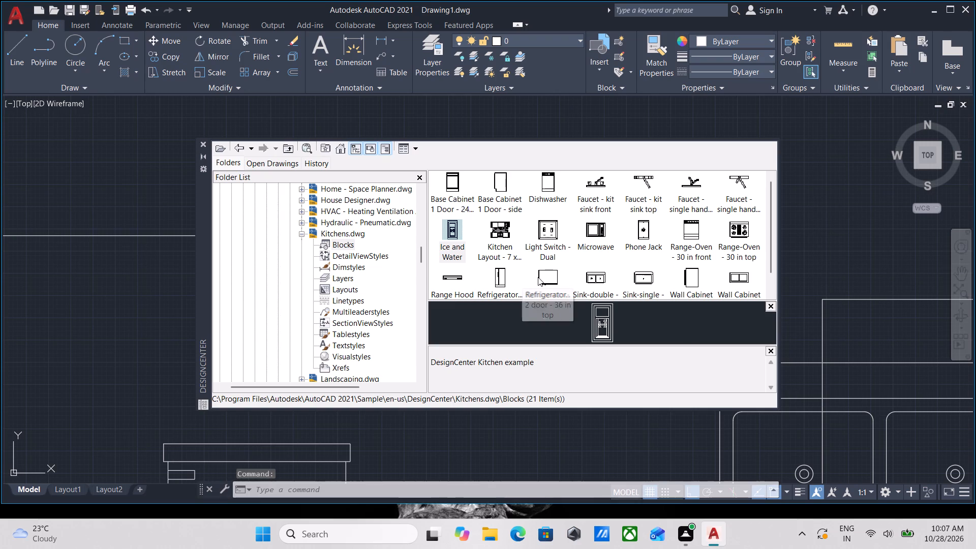
scroll(538, 277, "up", 1)
left_click_drag(489, 283, 920, 313)
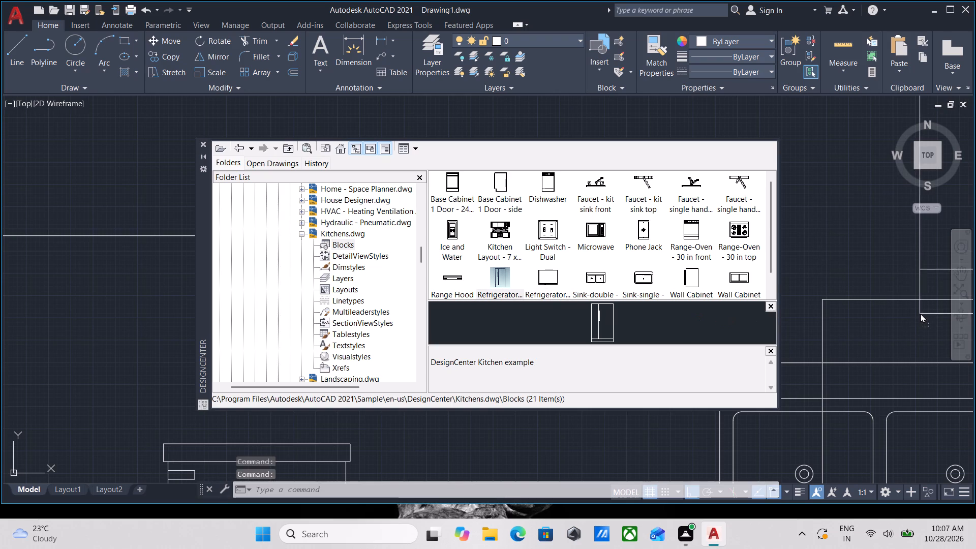
left_click_drag(920, 313, 374, 296)
scroll(648, 273, "up", 4)
scroll(701, 197, "up", 3)
left_click_drag(680, 189, 653, 253)
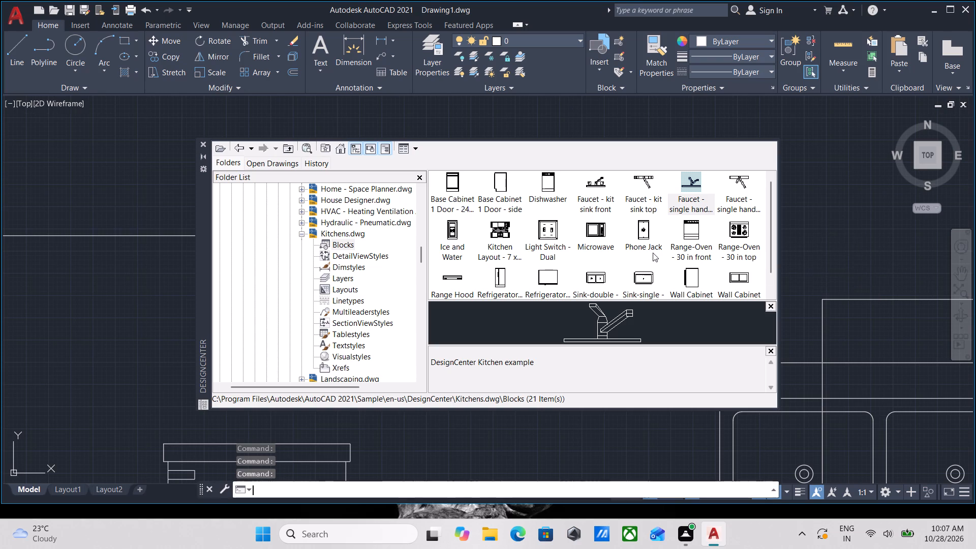
left_click_drag(739, 202, 534, 254)
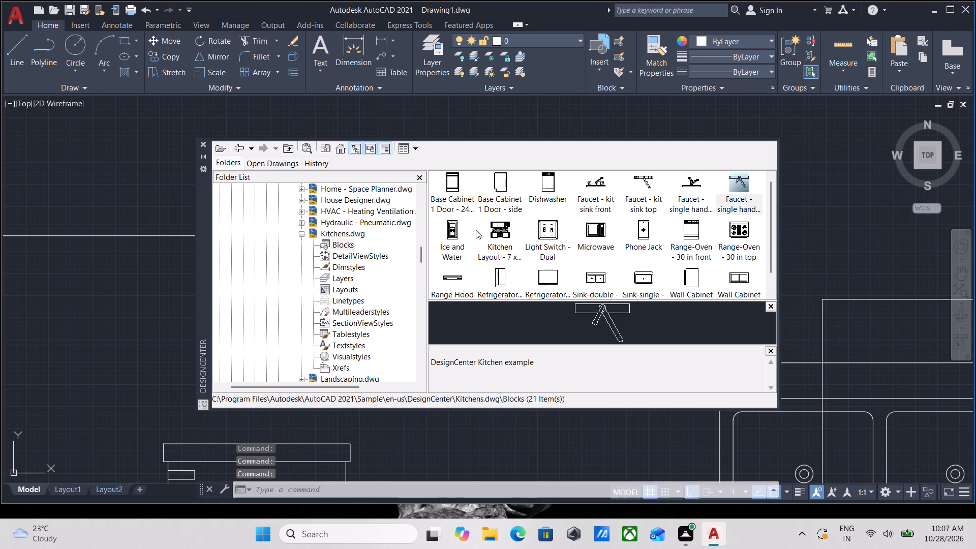
Insert the Range-Oven - 30 in top block from Kitchens.dwg near the double sink and refrigerator.
left_click_drag(744, 239, 809, 245)
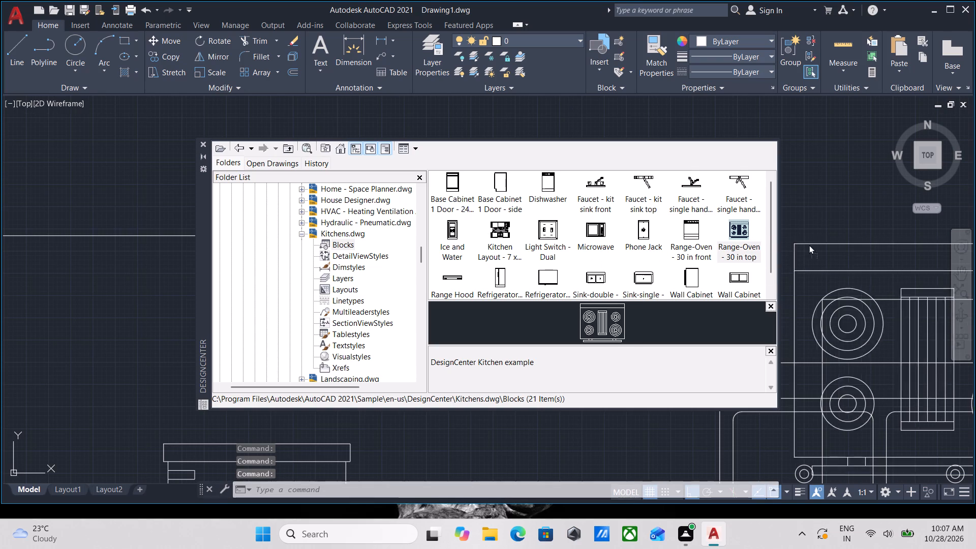
left_click_drag(809, 245, 843, 219)
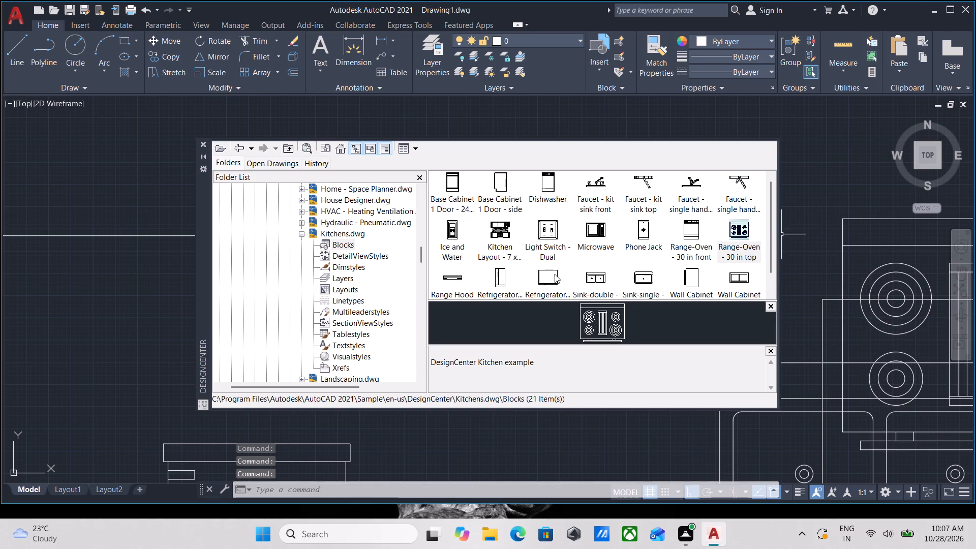
Examine the Dimstyles and DetailViewStyles contents of Kitchens.dwg in DesignCenter.
left_click(344, 266)
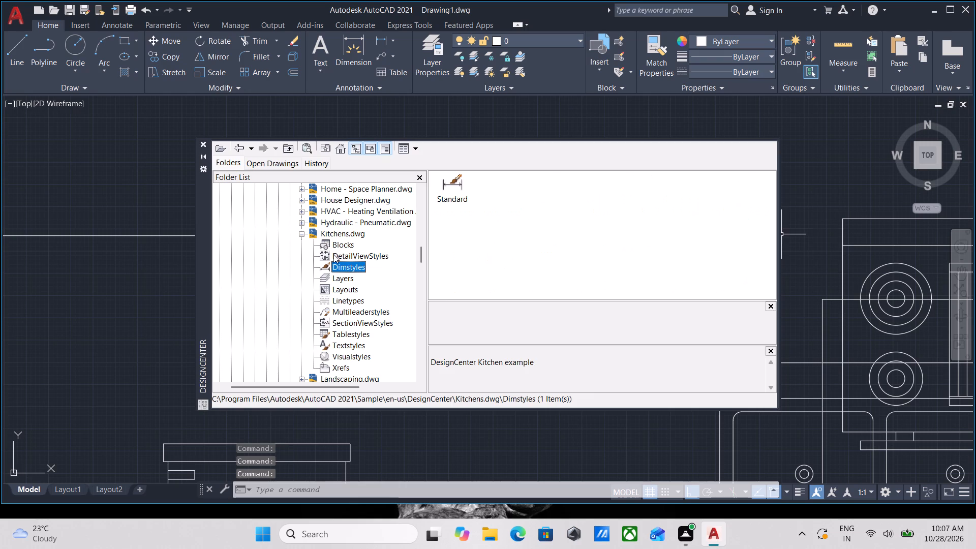
left_click(333, 254)
Browse the AutoCAD 2021 folder tree in DesignCenter for other sources, including the Plugins and en-US subfolders.
scroll(317, 232, "up", 3)
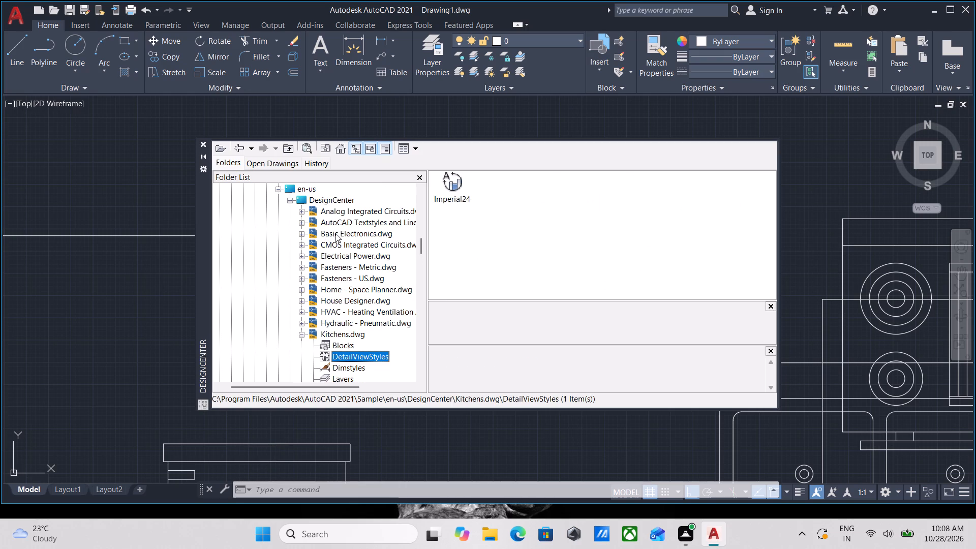
scroll(336, 233, "up", 1)
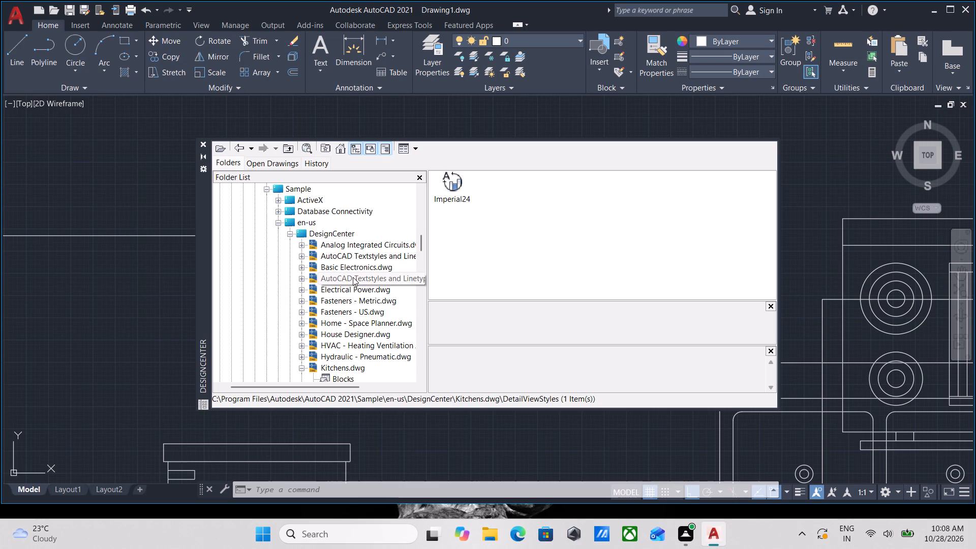
scroll(355, 260, "up", 2)
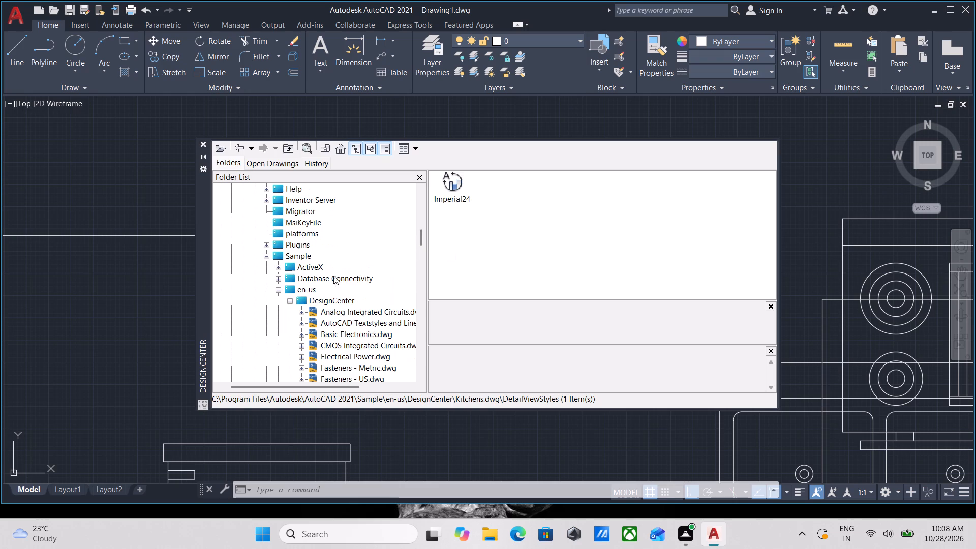
scroll(297, 265, "down", 1)
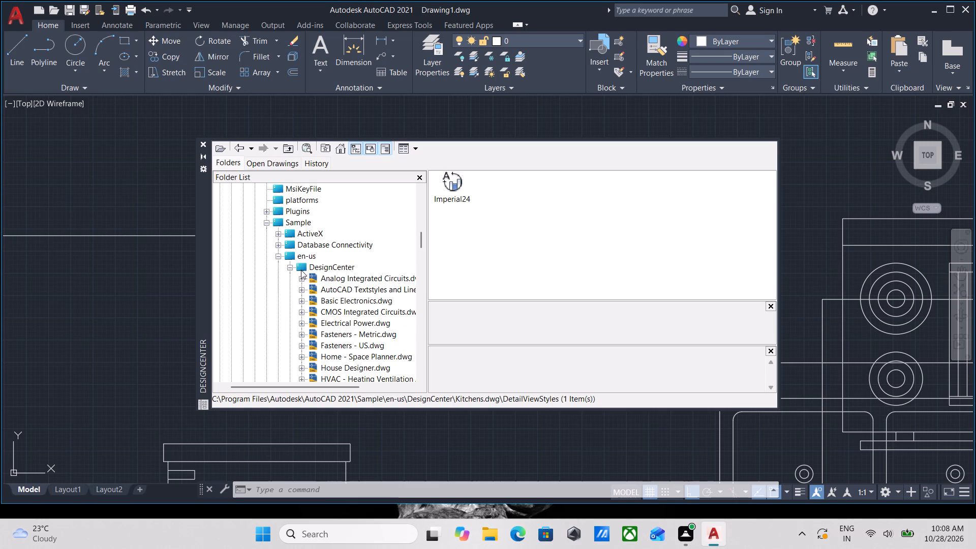
left_click(267, 211)
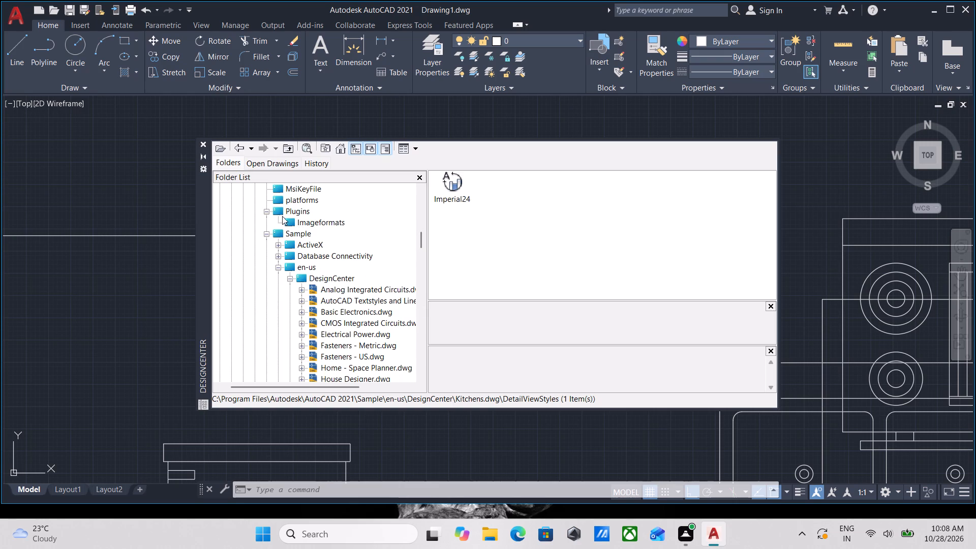
scroll(281, 216, "up", 8)
scroll(284, 237, "down", 2)
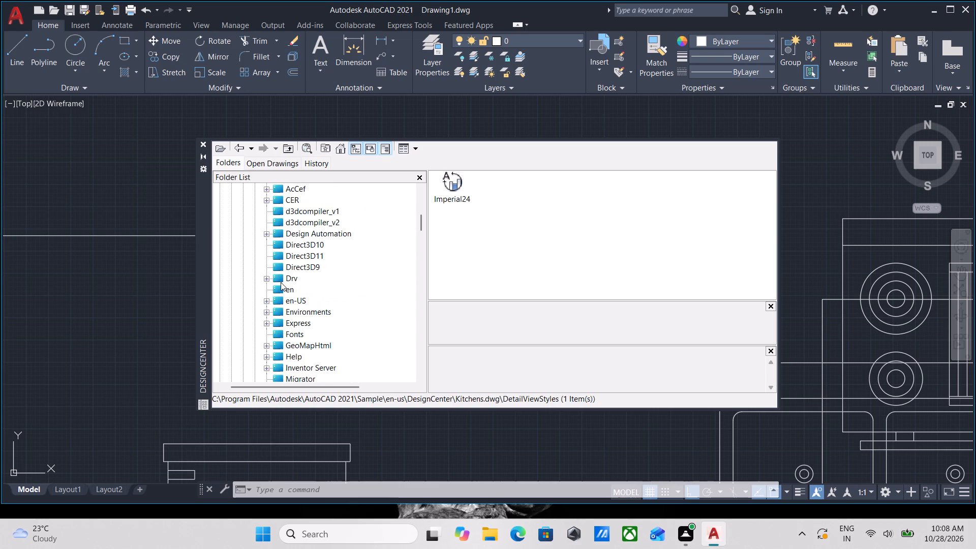
left_click(264, 302)
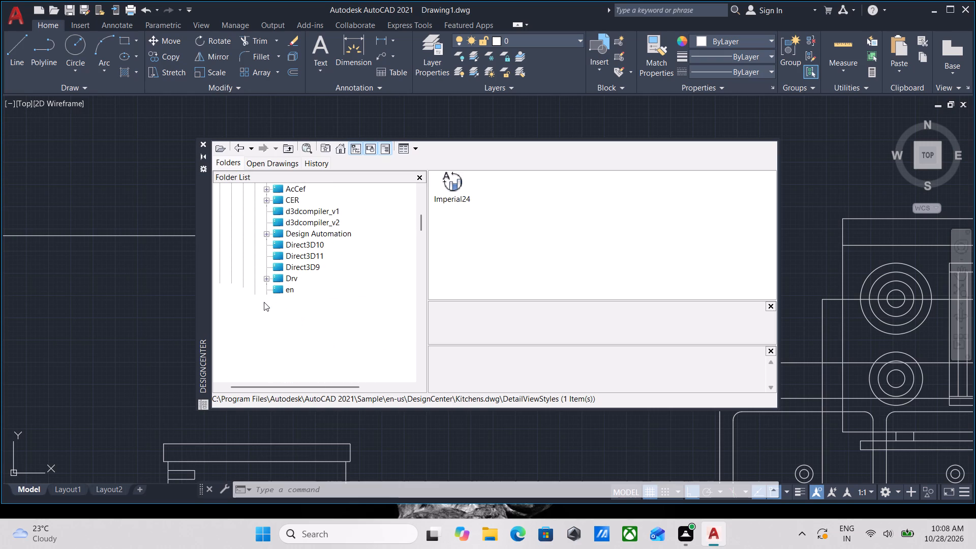
left_click(266, 344)
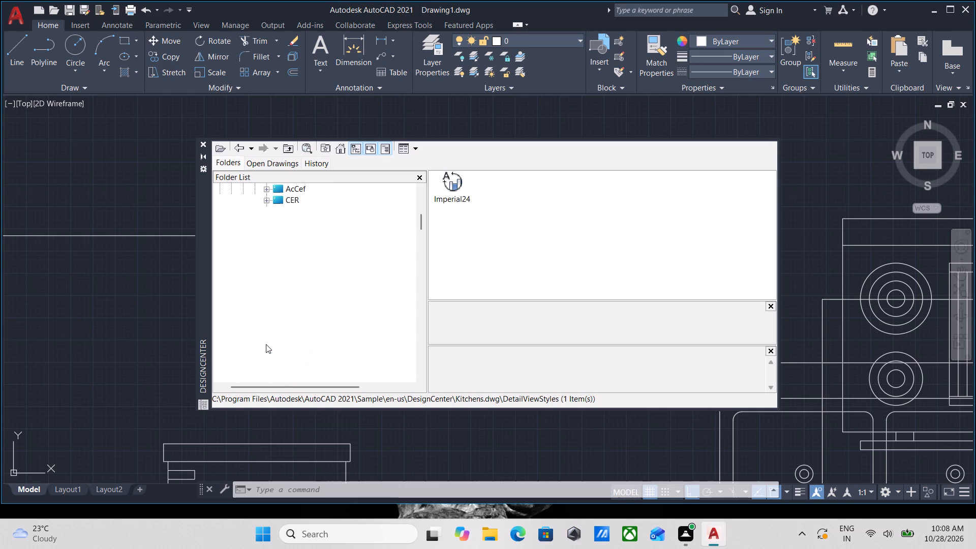
left_click(266, 344)
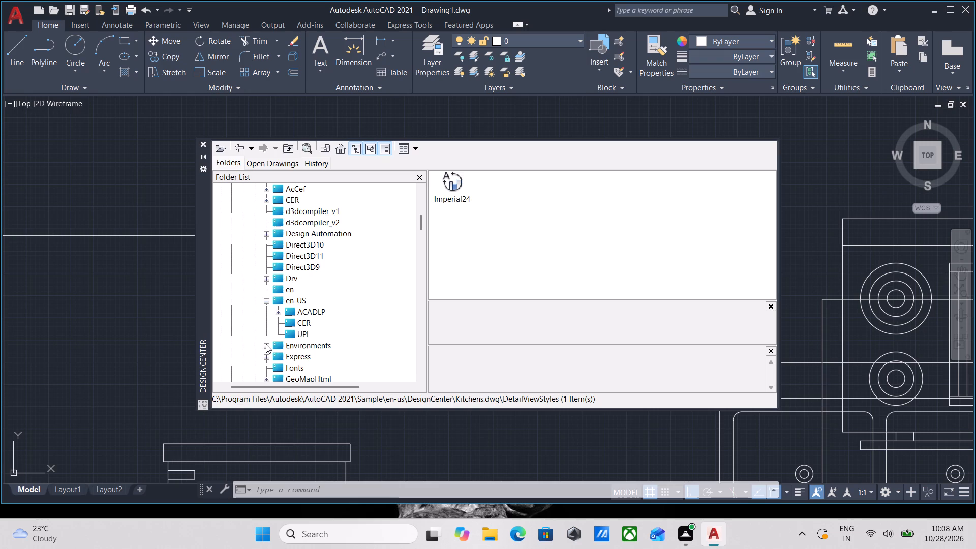
scroll(307, 290, "up", 6)
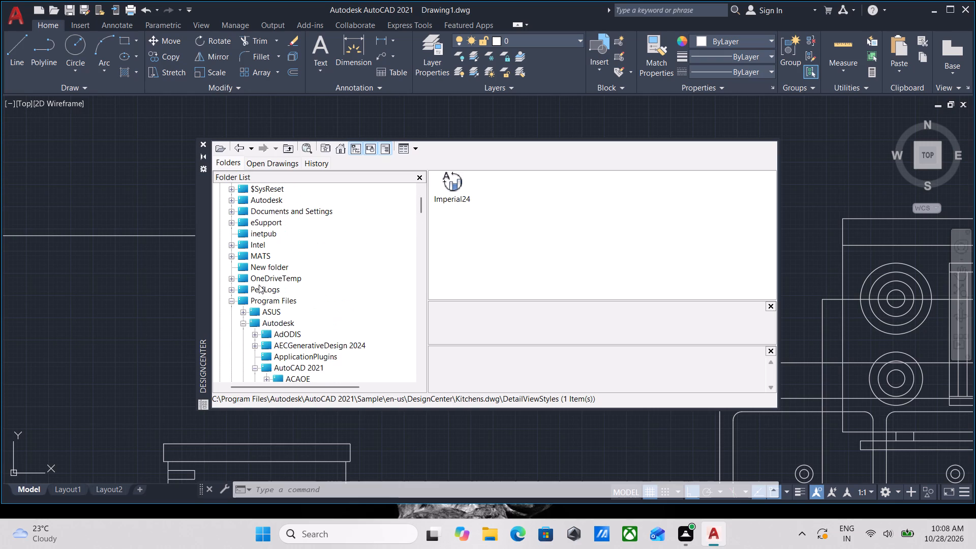
scroll(257, 285, "up", 3)
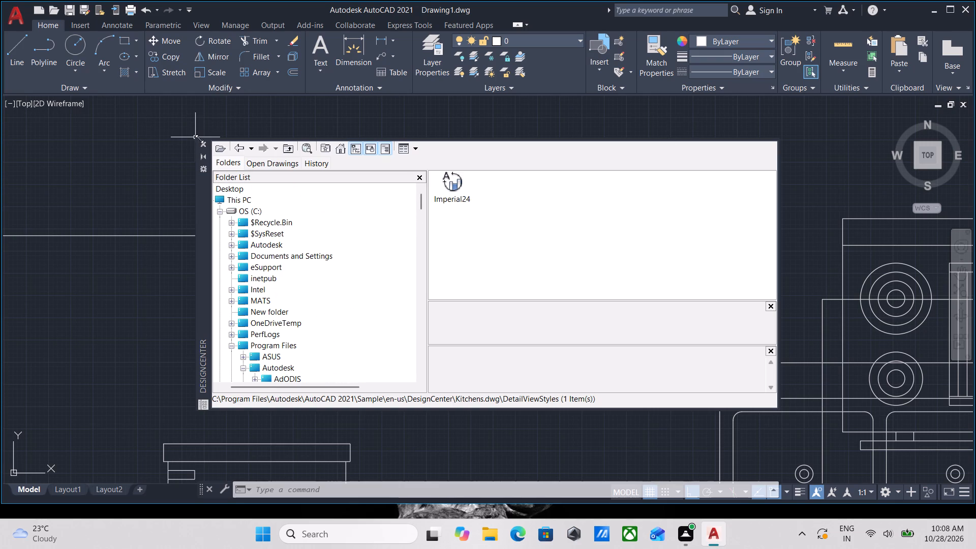
Close DesignCenter.
left_click(203, 141)
Move the range-oven block straight up so it sits clear above the double sink and refrigerator blocks.
scroll(560, 280, "down", 5)
middle_click_drag(556, 276, 353, 272)
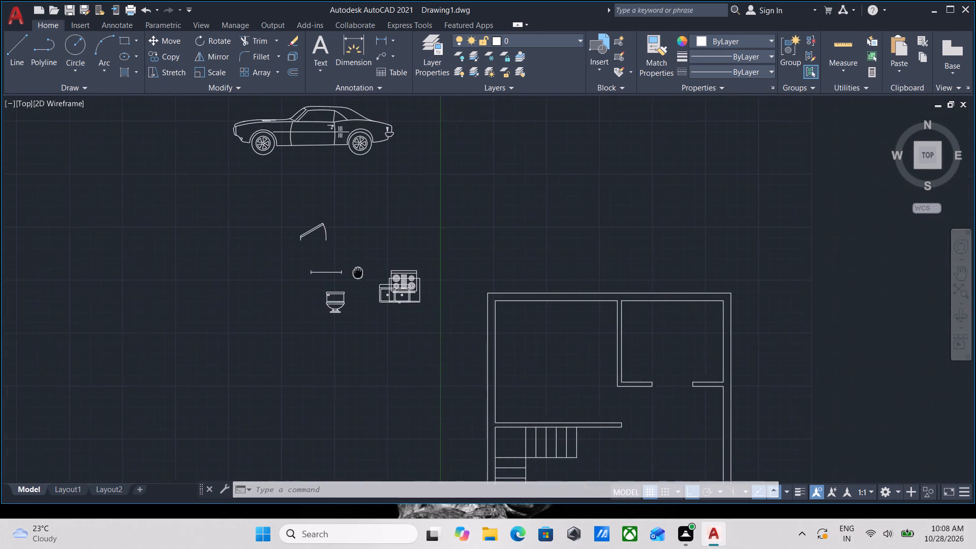
middle_click_drag(353, 272, 342, 271)
scroll(379, 299, "up", 3)
scroll(427, 273, "up", 3)
scroll(435, 263, "down", 1)
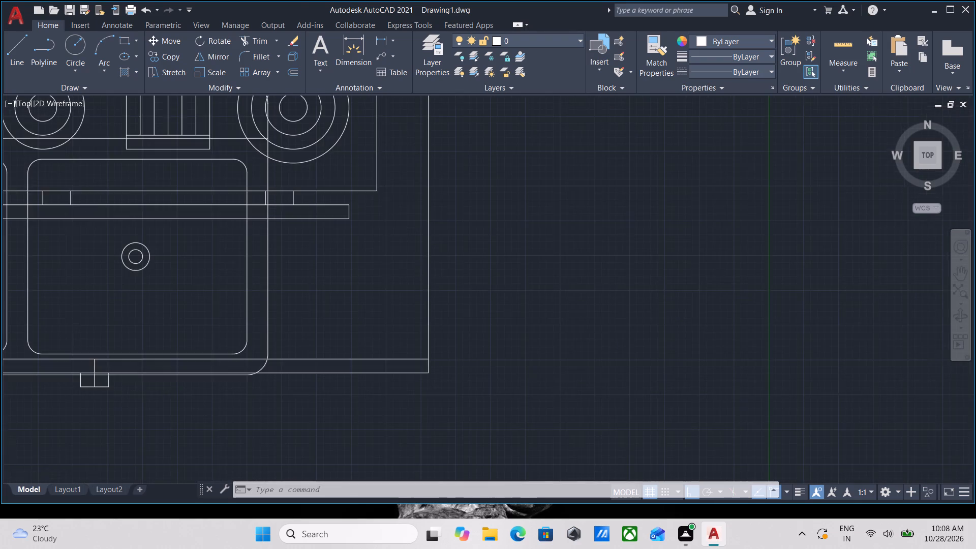
scroll(435, 263, "down", 3)
middle_click_drag(453, 292, 445, 344)
left_click(415, 271)
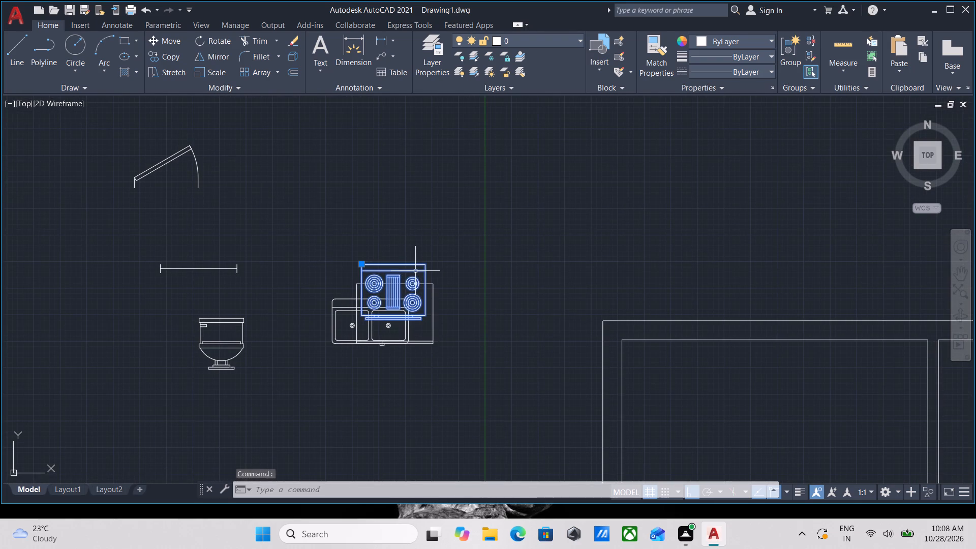
left_click_drag(362, 264, 376, 240)
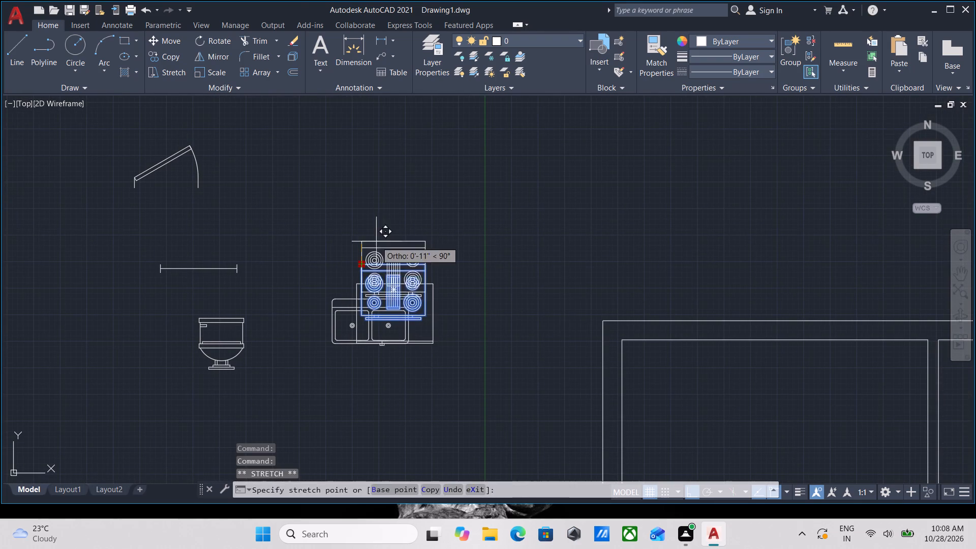
left_click_drag(376, 240, 379, 215)
left_click_drag(379, 212, 375, 193)
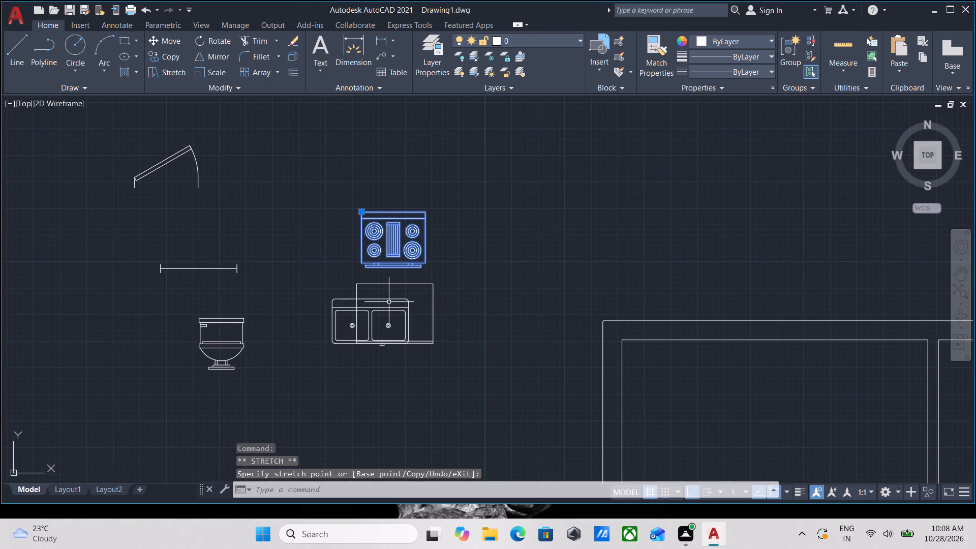
key("Escape")
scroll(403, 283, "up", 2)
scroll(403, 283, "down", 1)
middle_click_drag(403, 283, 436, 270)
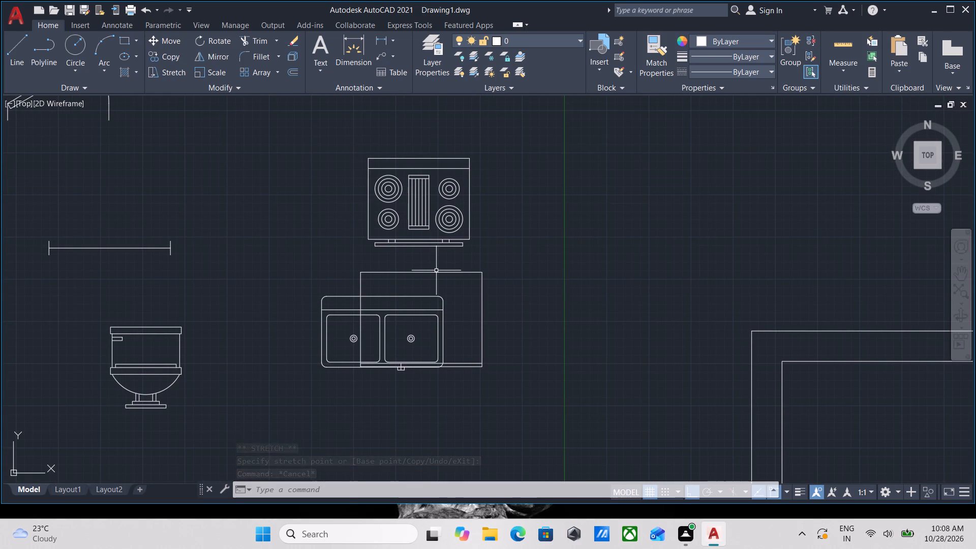
Examine the inserted blocks and the first floor plan's rooms, staircase and wall openings.
scroll(41, 262, "down", 1)
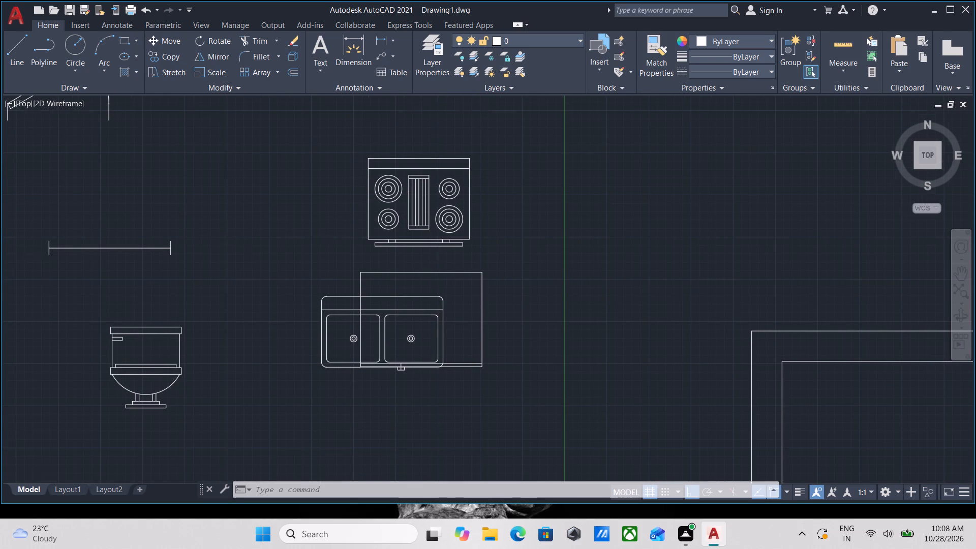
scroll(41, 262, "down", 1)
middle_click_drag(41, 262, 54, 331)
scroll(101, 342, "up", 3)
scroll(148, 305, "down", 2)
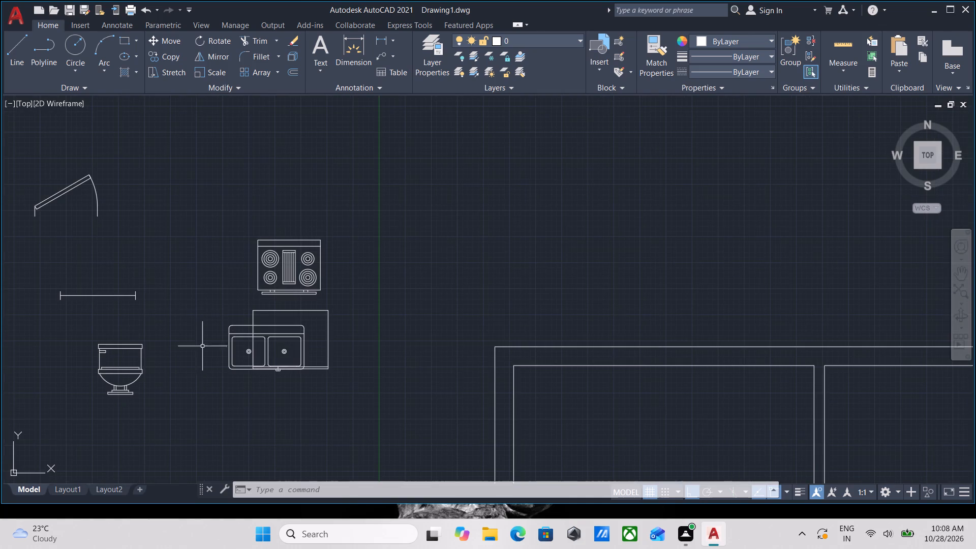
middle_click_drag(269, 360, 0, 333)
scroll(495, 398, "down", 2)
middle_click_drag(494, 397, 295, 305)
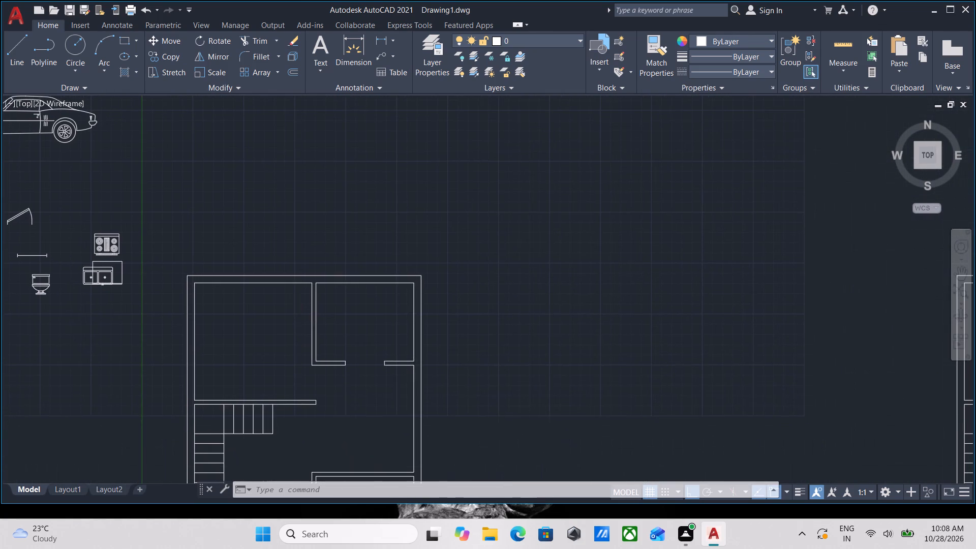
middle_click_drag(320, 402, 400, 301)
scroll(372, 387, "down", 1)
middle_click_drag(372, 385, 474, 329)
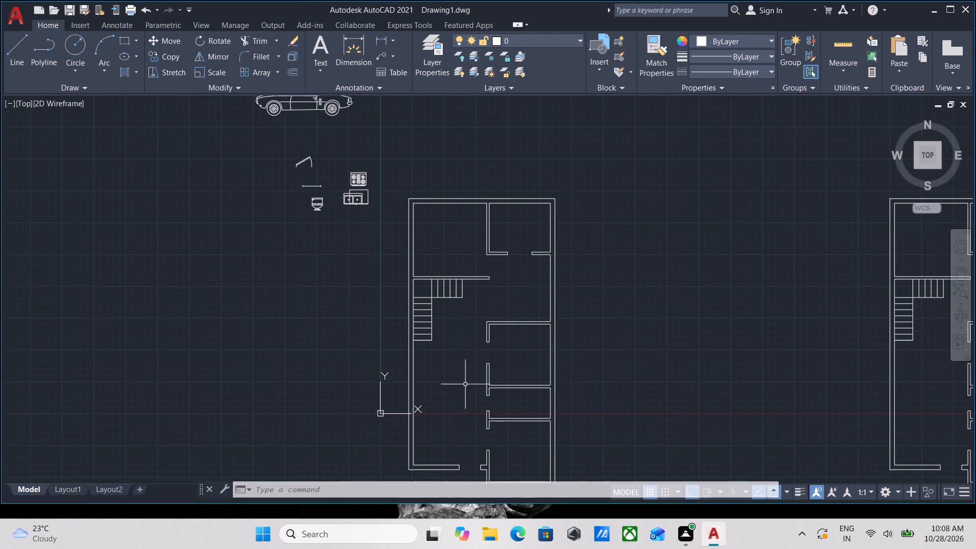
scroll(436, 474, "up", 3)
scroll(457, 381, "down", 2)
middle_click_drag(457, 381, 314, 540)
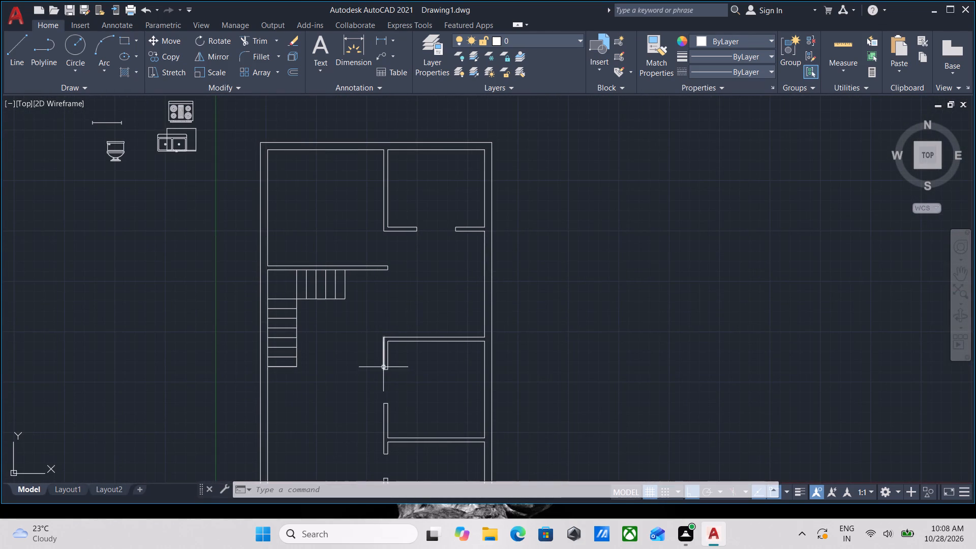
scroll(418, 367, "down", 1)
middle_click_drag(437, 390, 469, 486)
scroll(467, 480, "up", 1)
scroll(347, 254, "up", 1)
Change the car block's visibility state to Sedan (Top).
middle_click_drag(355, 393, 392, 547)
scroll(390, 544, "up", 1)
middle_click_drag(127, 143, 262, 273)
scroll(127, 143, "down", 1)
left_click(183, 293)
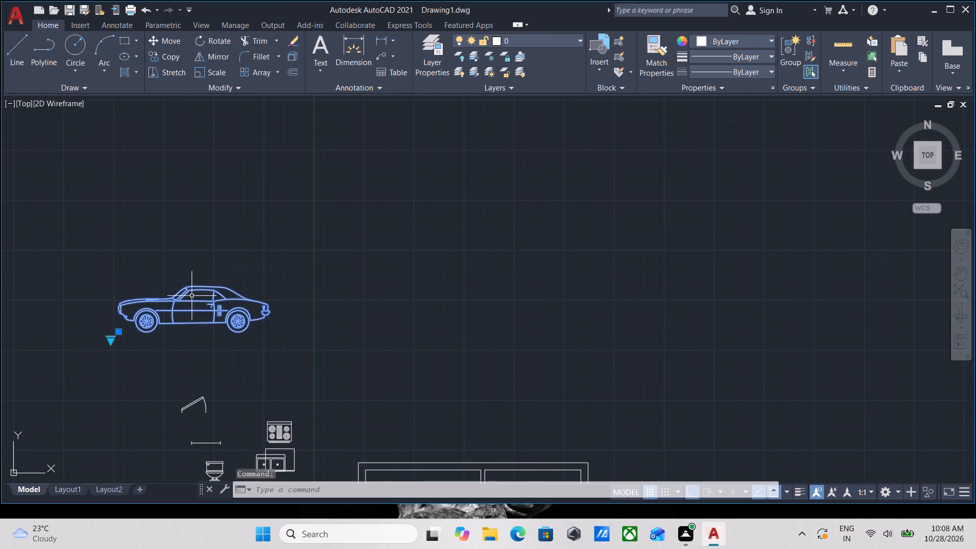
left_click(110, 338)
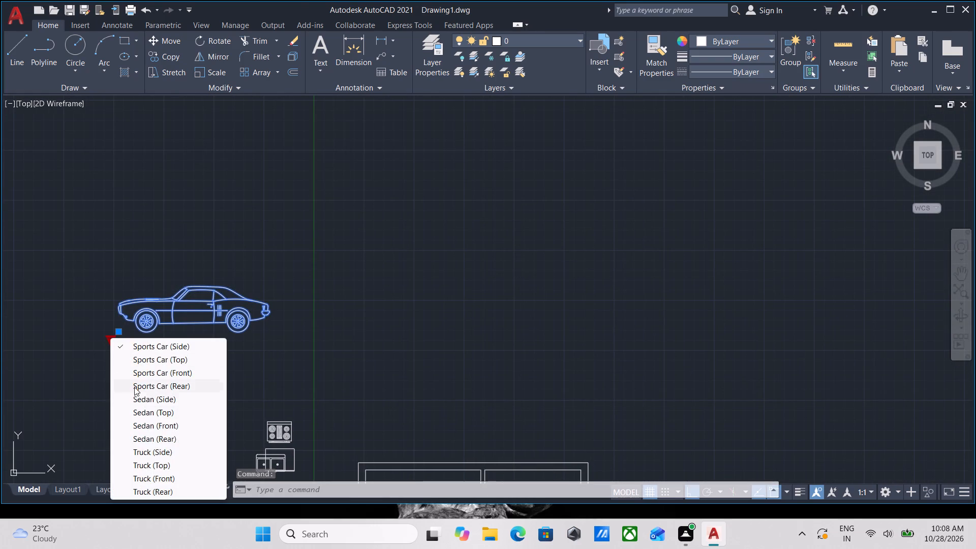
scroll(147, 417, "down", 2)
scroll(147, 410, "up", 1)
scroll(146, 409, "down", 2)
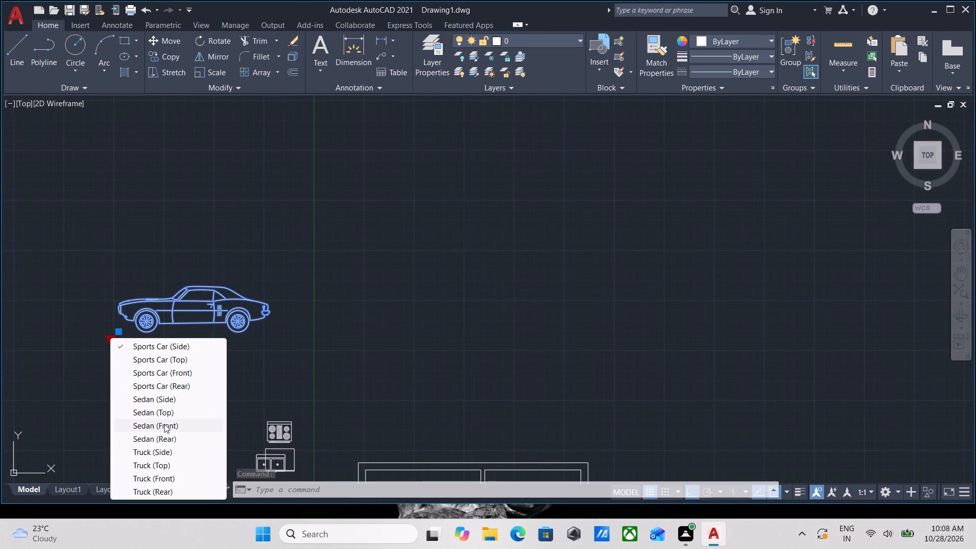
left_click(164, 413)
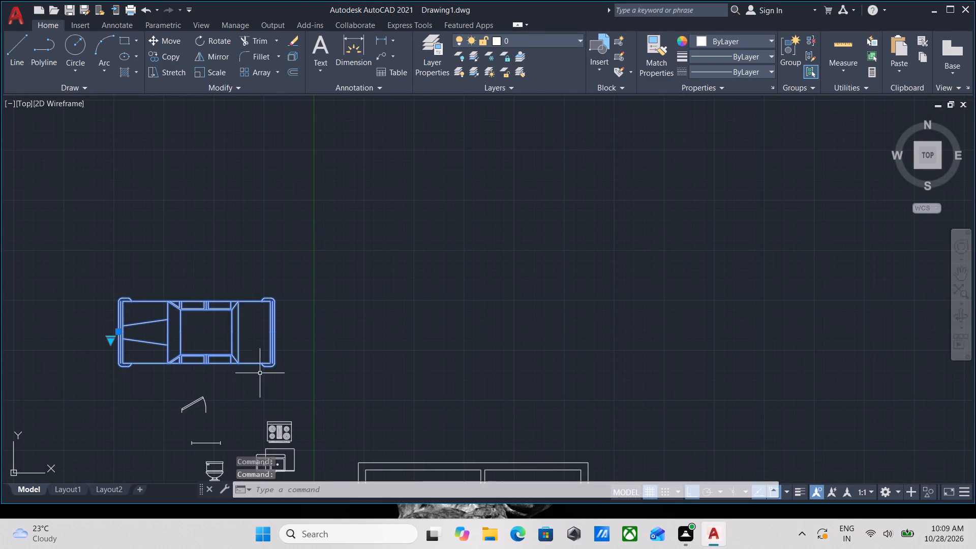
key("Escape")
Examine the two floor plans and the group of inserted blocks beside the first one.
scroll(305, 357, "down", 1)
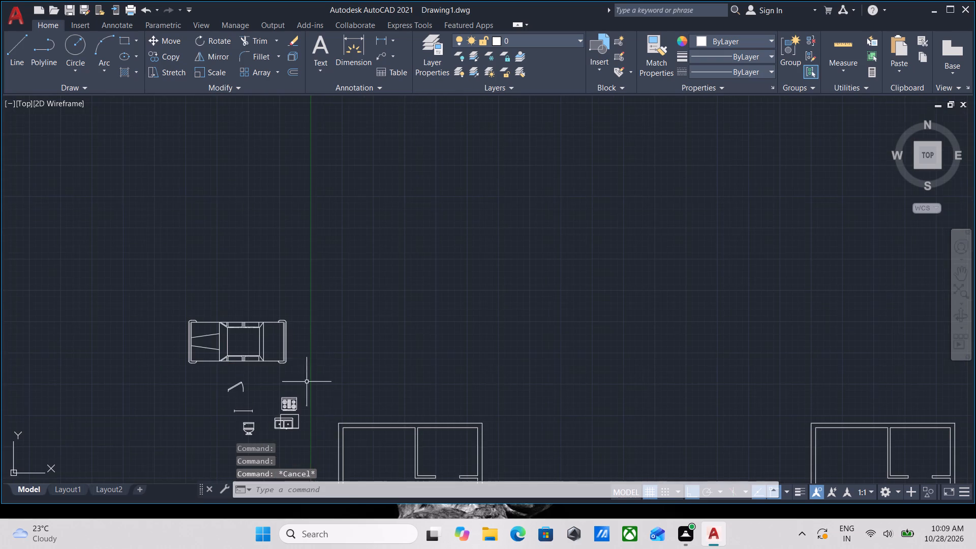
middle_click_drag(337, 414, 403, 314)
scroll(451, 400, "down", 2)
middle_click_drag(445, 397, 432, 380)
scroll(433, 393, "up", 1)
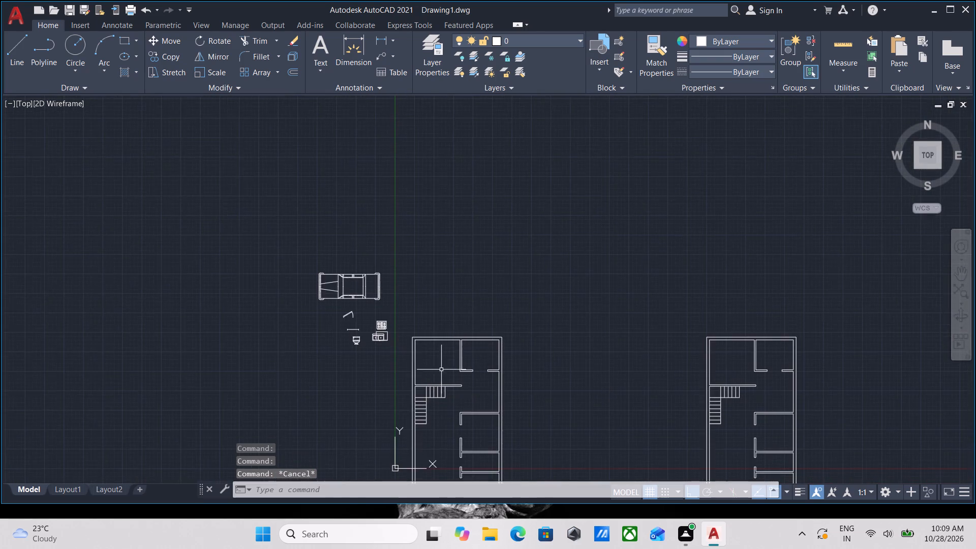
scroll(441, 410, "down", 4)
scroll(456, 441, "up", 4)
scroll(381, 366, "up", 2)
middle_click_drag(381, 366, 379, 501)
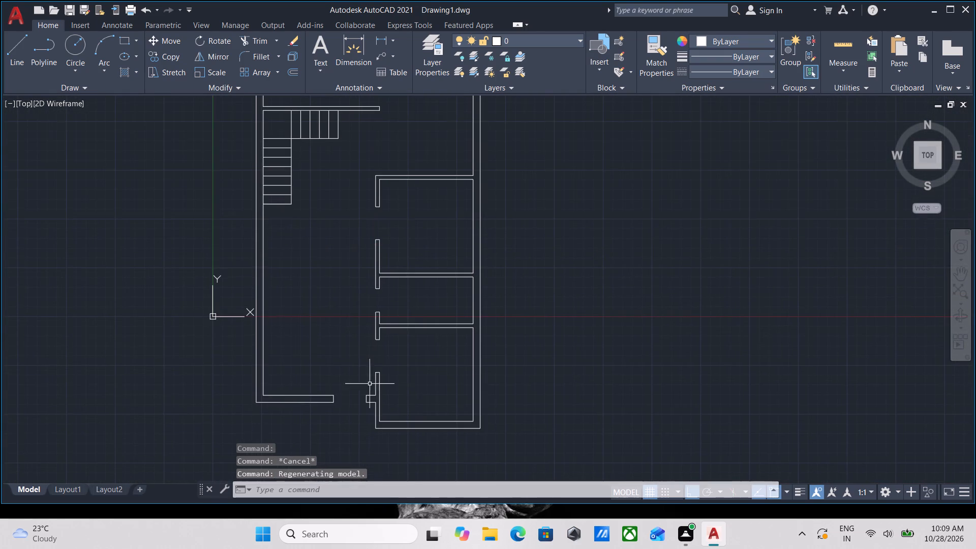
middle_click_drag(361, 364, 367, 432)
middle_click_drag(229, 357, 328, 353)
middle_click_drag(170, 325, 227, 354)
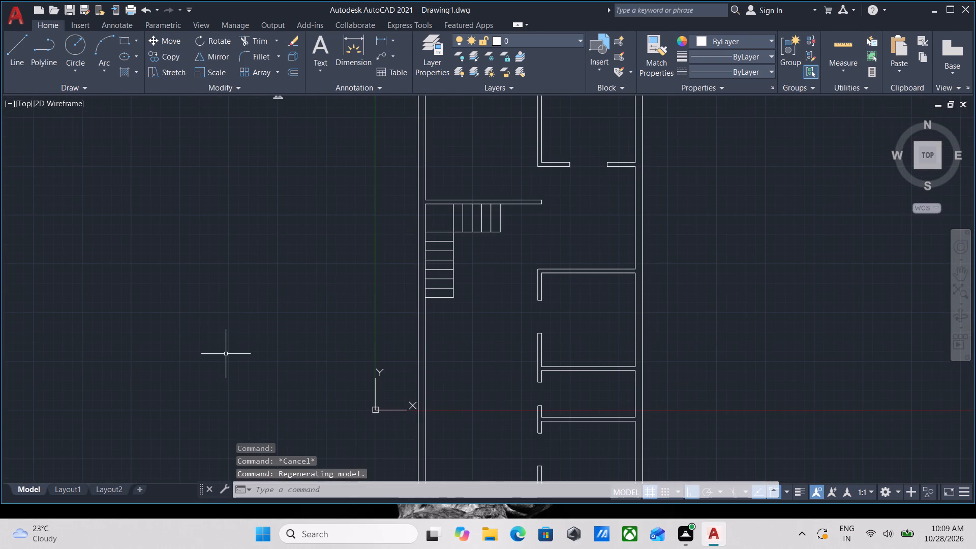
scroll(231, 350, "down", 1)
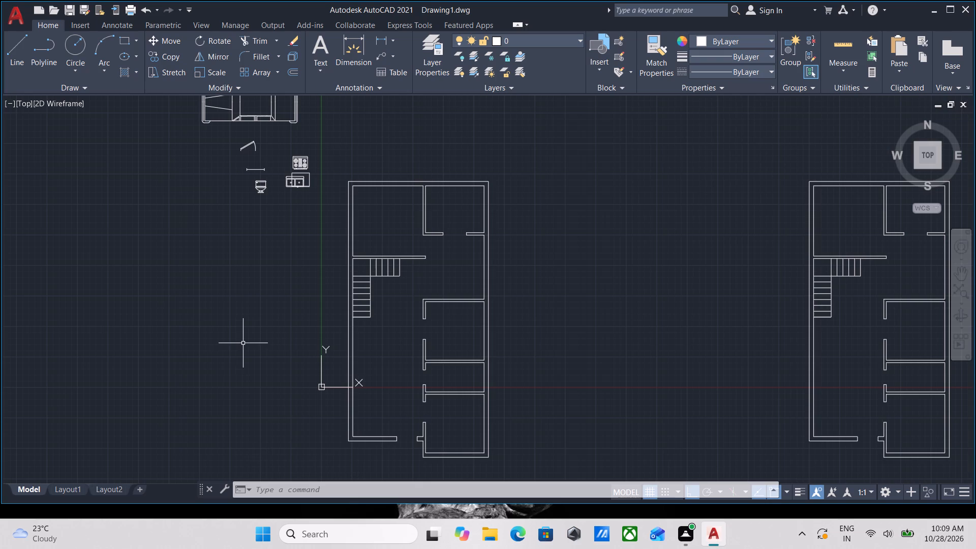
scroll(384, 387, "up", 1)
scroll(383, 373, "down", 1)
middle_click_drag(383, 373, 384, 399)
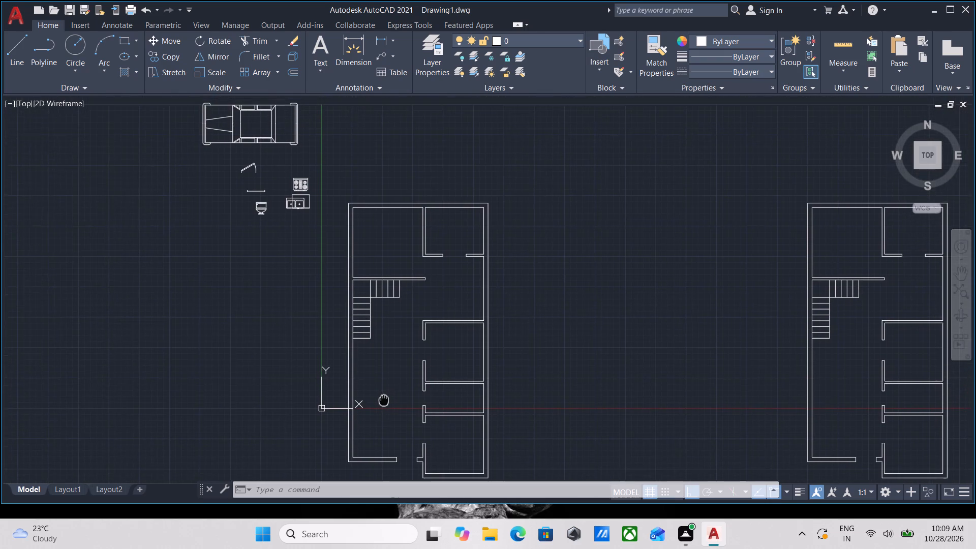
middle_click_drag(384, 399, 383, 400)
scroll(373, 389, "up", 1)
scroll(369, 370, "down", 1)
middle_click_drag(369, 370, 376, 374)
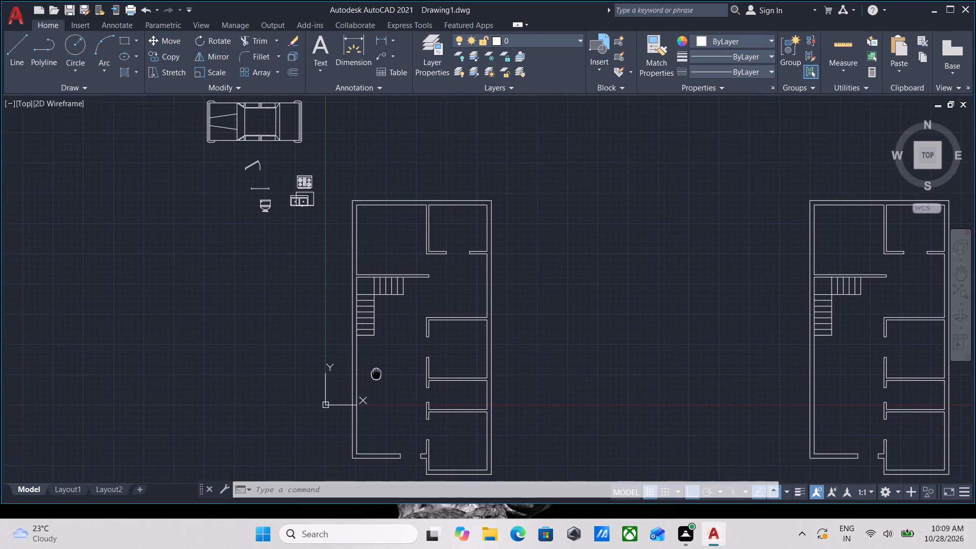
middle_click_drag(376, 374, 373, 398)
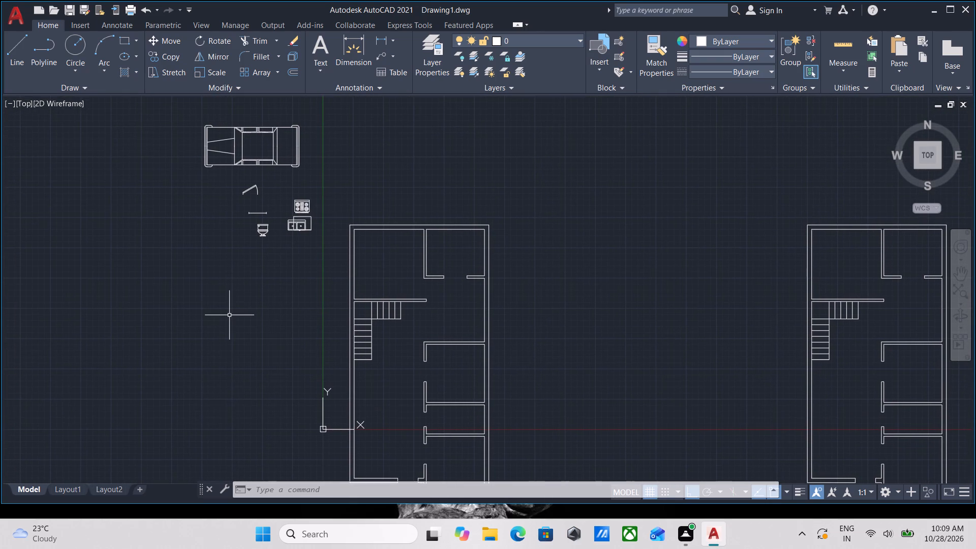
key("t")
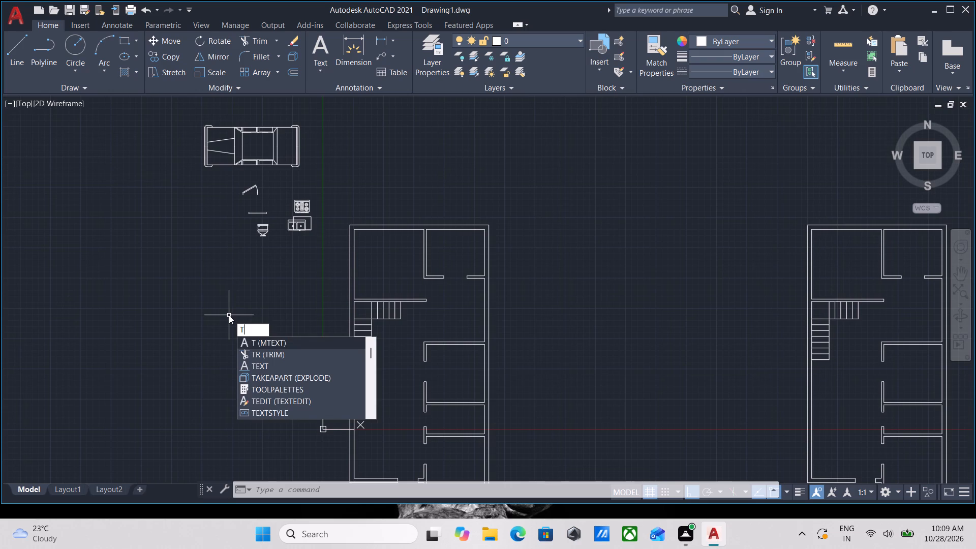
key("Escape")
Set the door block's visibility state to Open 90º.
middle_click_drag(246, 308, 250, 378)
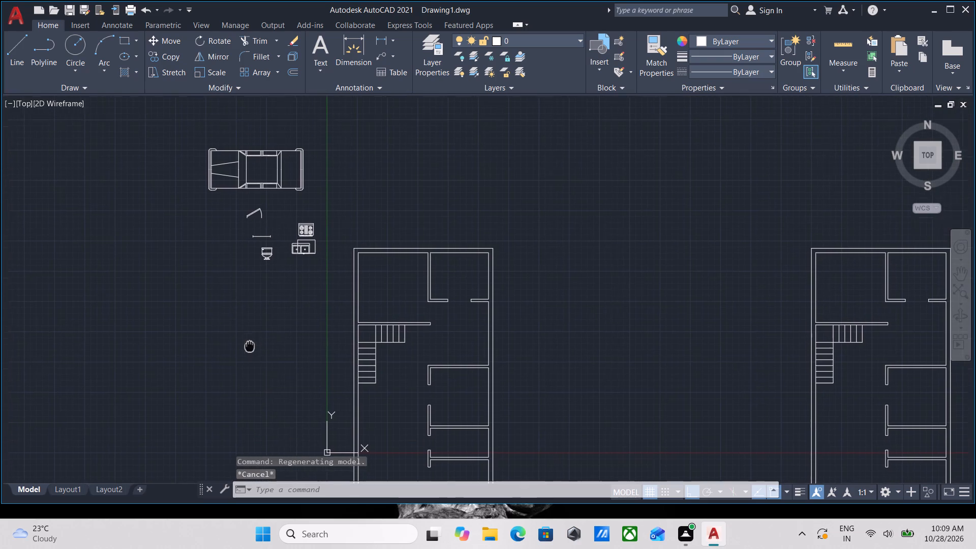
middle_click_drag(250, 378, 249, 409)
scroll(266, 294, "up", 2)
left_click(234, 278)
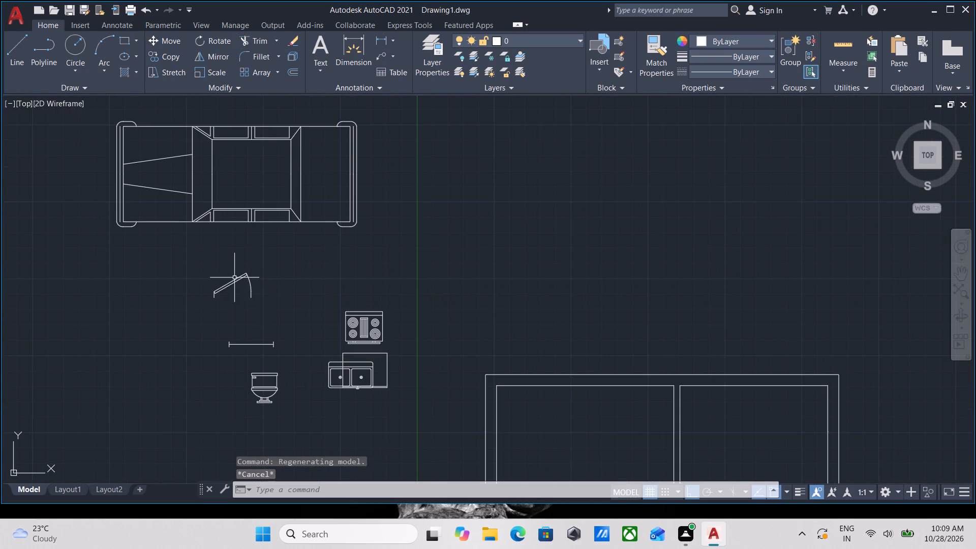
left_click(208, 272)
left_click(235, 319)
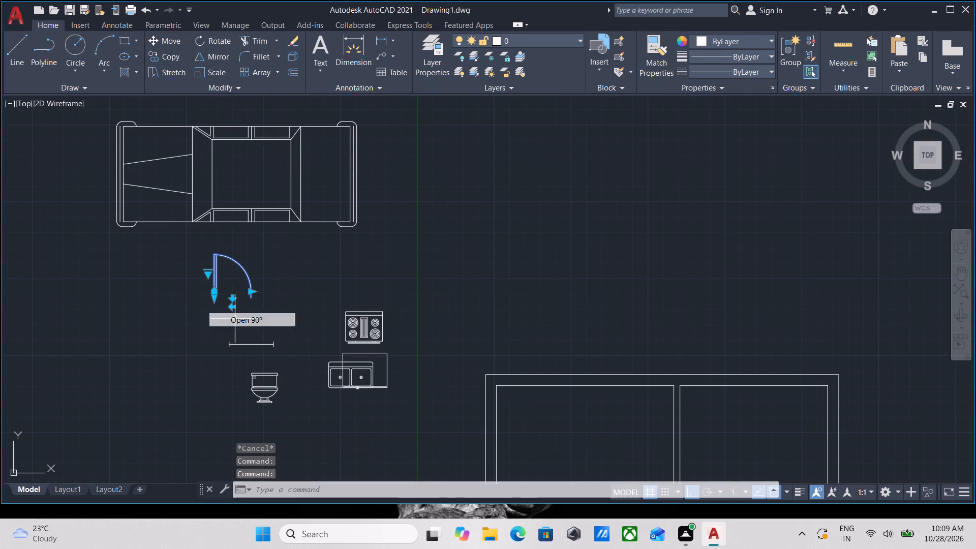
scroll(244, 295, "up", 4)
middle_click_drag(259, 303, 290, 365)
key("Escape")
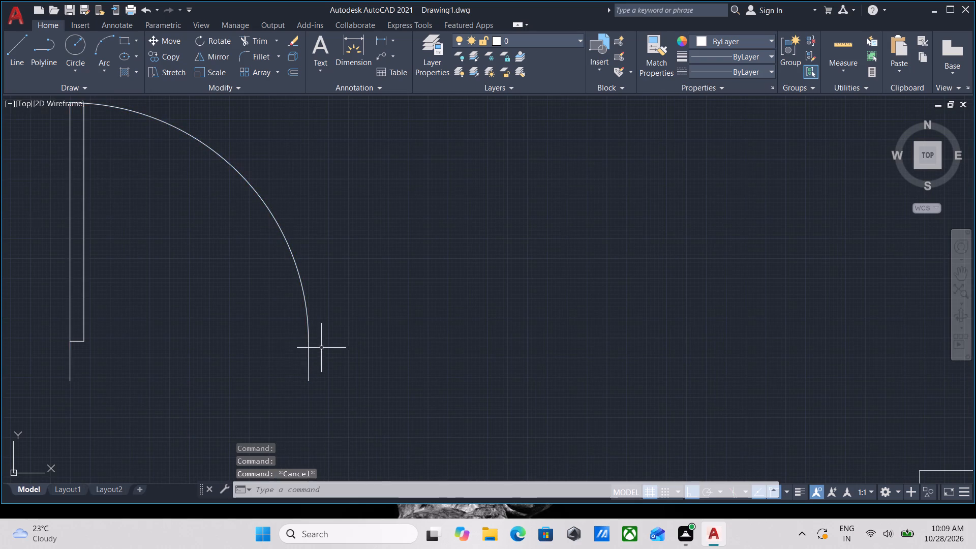
Stretch the door block horizontally to a width of 3'-4".
left_click(328, 360)
left_click(272, 296)
left_click(307, 342)
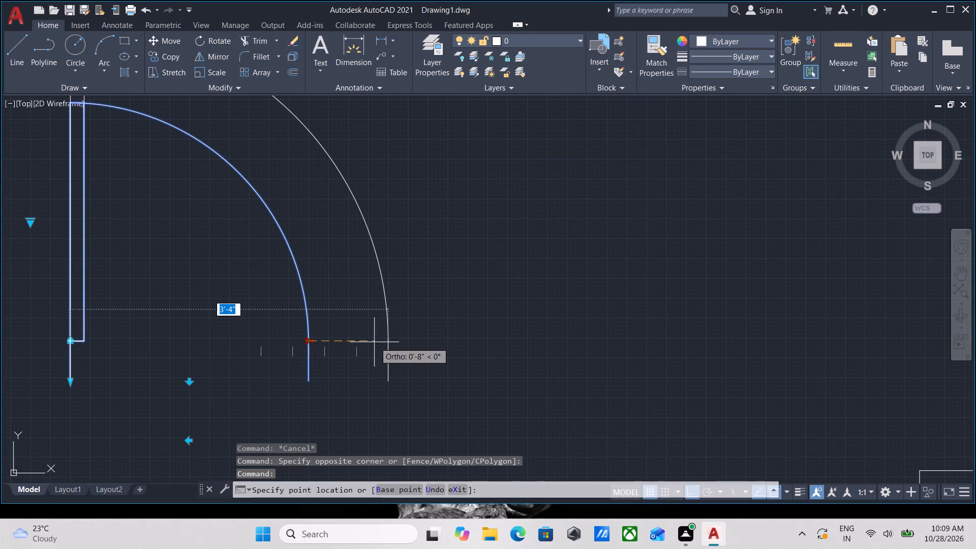
scroll(454, 352, "down", 1)
middle_click_drag(453, 351, 405, 349)
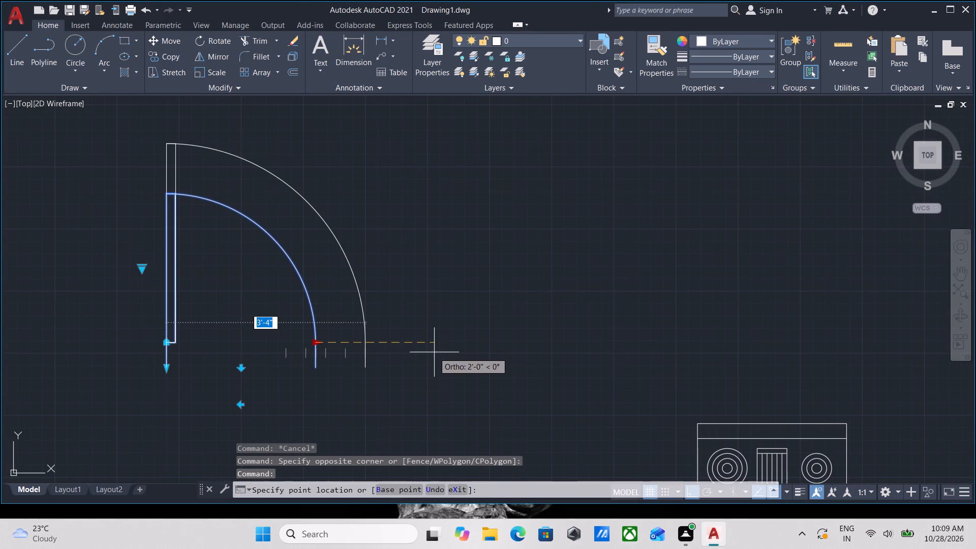
left_click(435, 352)
scroll(349, 328, "down", 2)
middle_click_drag(349, 328, 358, 332)
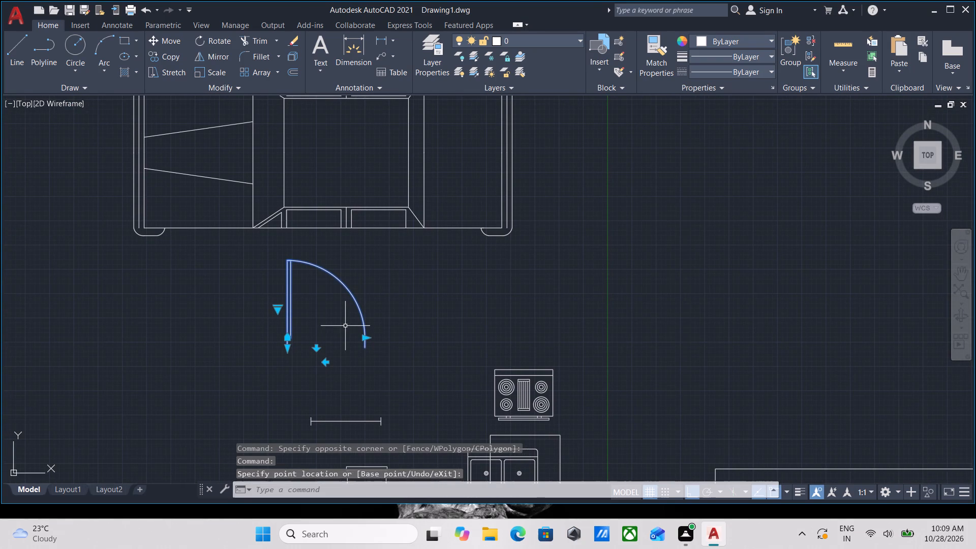
key("Escape")
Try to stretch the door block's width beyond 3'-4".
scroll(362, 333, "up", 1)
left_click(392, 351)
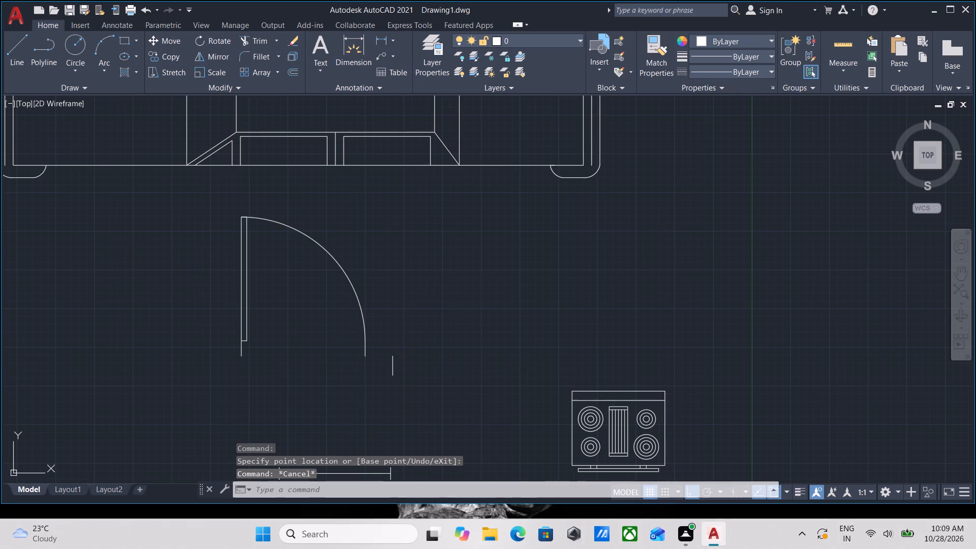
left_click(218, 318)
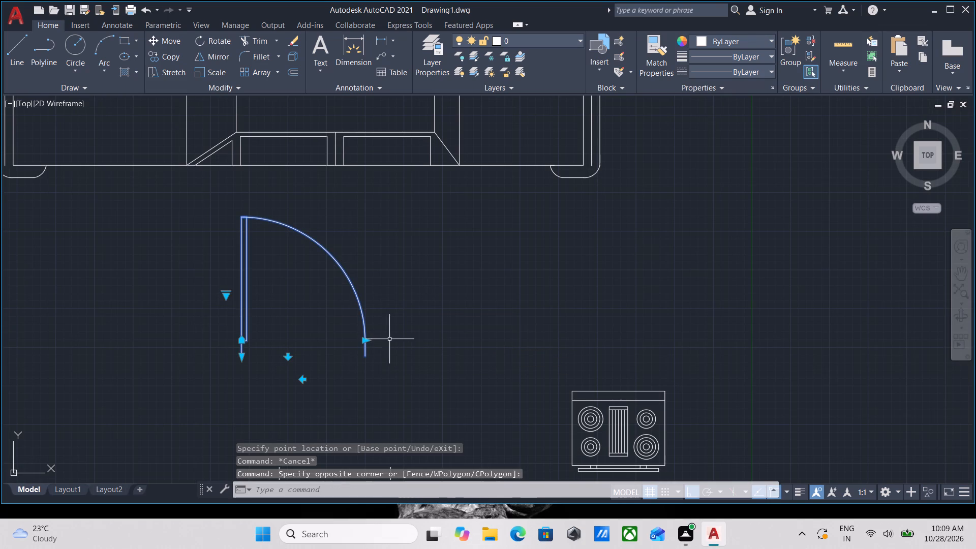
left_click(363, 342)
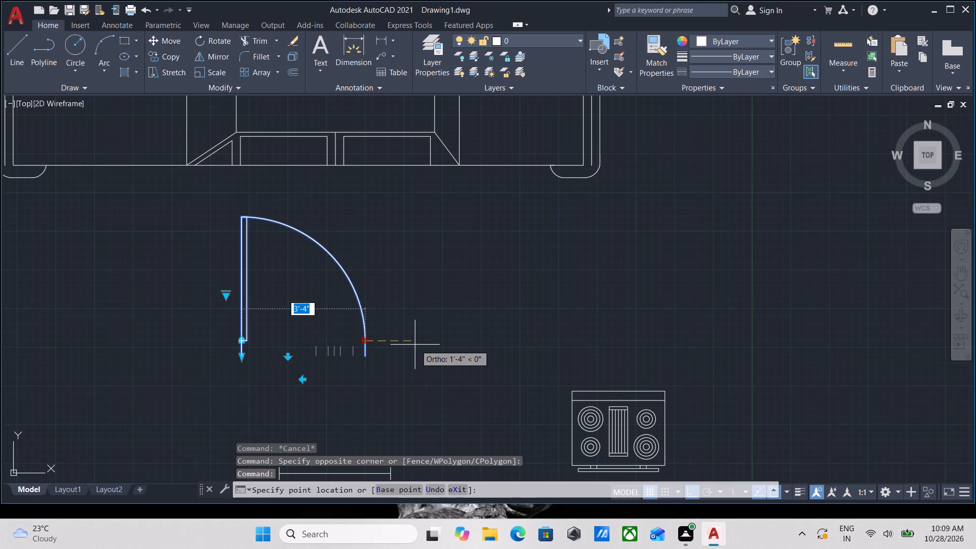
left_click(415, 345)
Set the door block's visibility state to Open 30º.
left_click(390, 349)
left_click(343, 327)
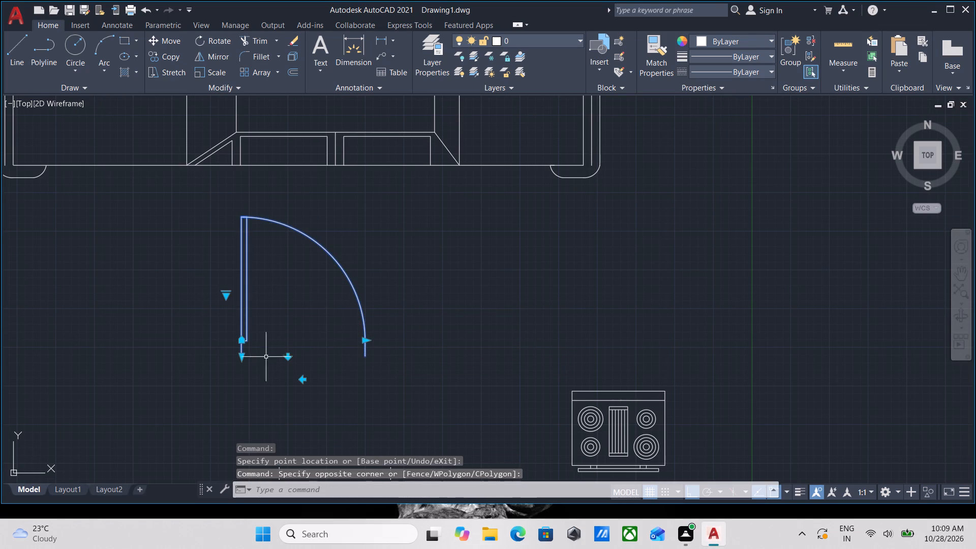
left_click(224, 294)
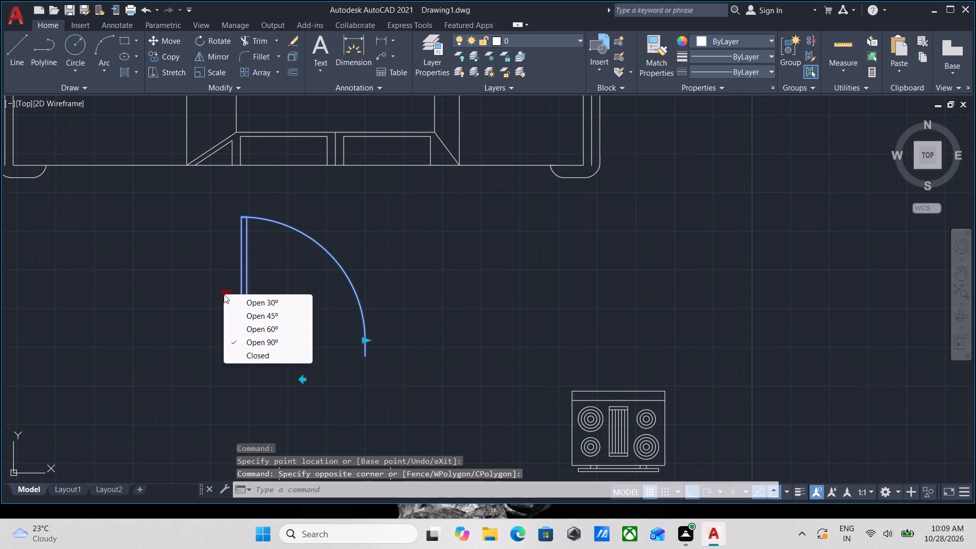
left_click(266, 305)
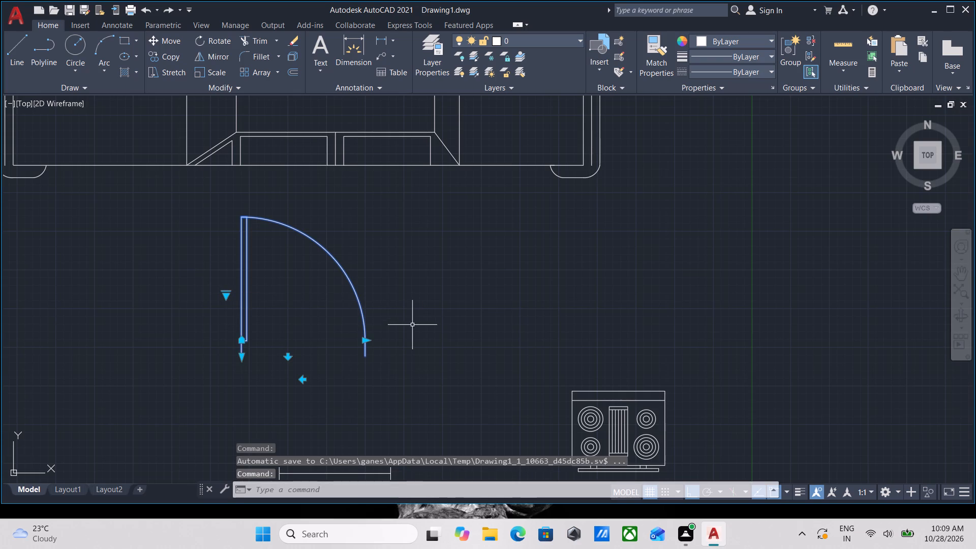
Give the selected door block the DOORS layer's appearance, confirming red as that layer's colour.
scroll(306, 315, "down", 2)
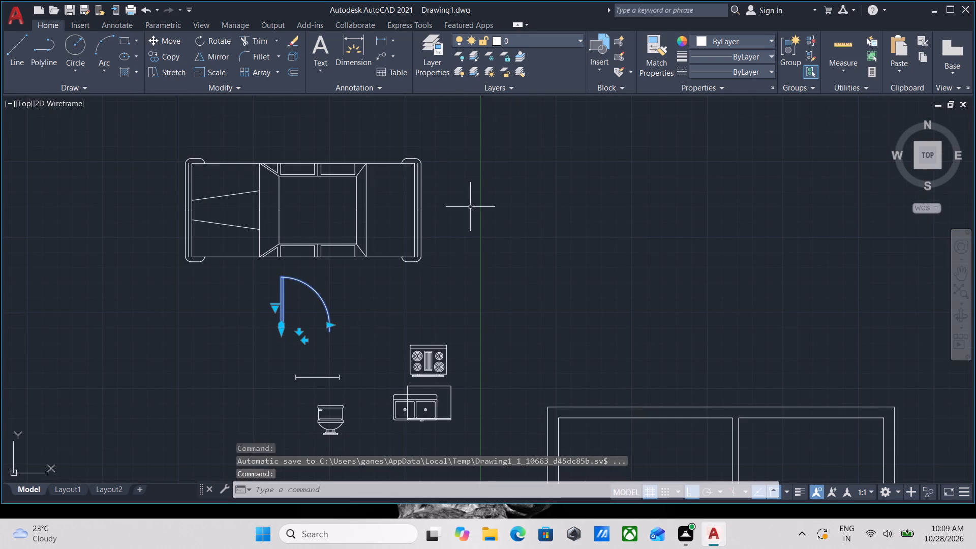
left_click(515, 33)
left_click(515, 39)
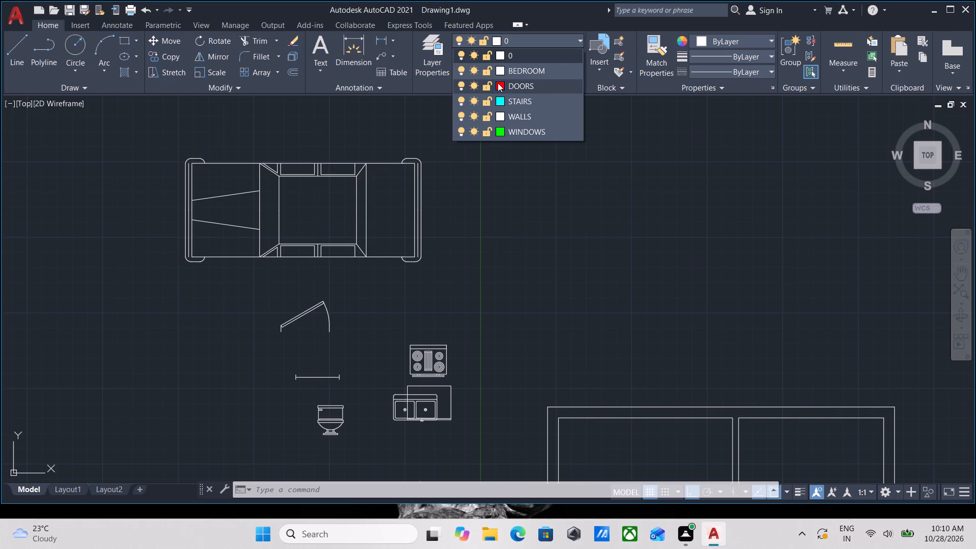
left_click(498, 83)
left_click(461, 362)
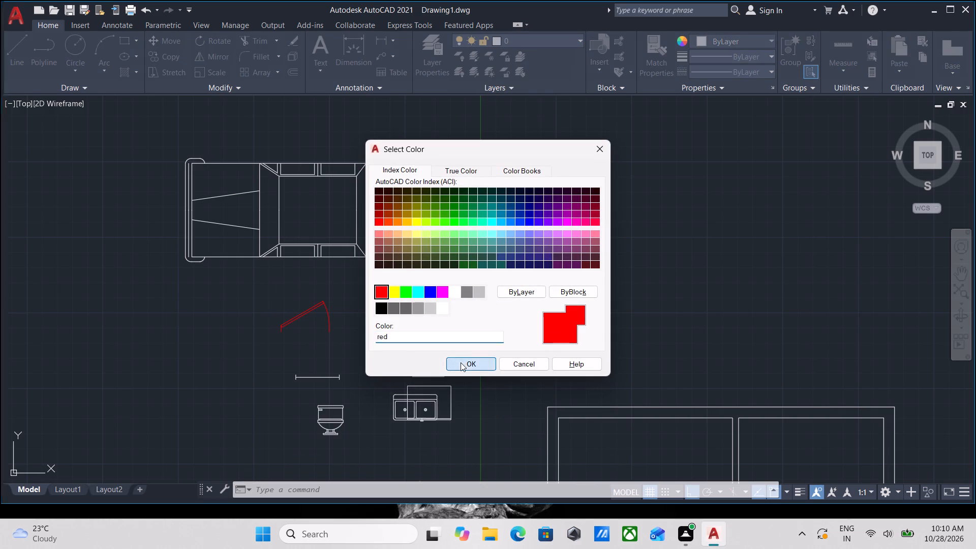
scroll(337, 323, "up", 2)
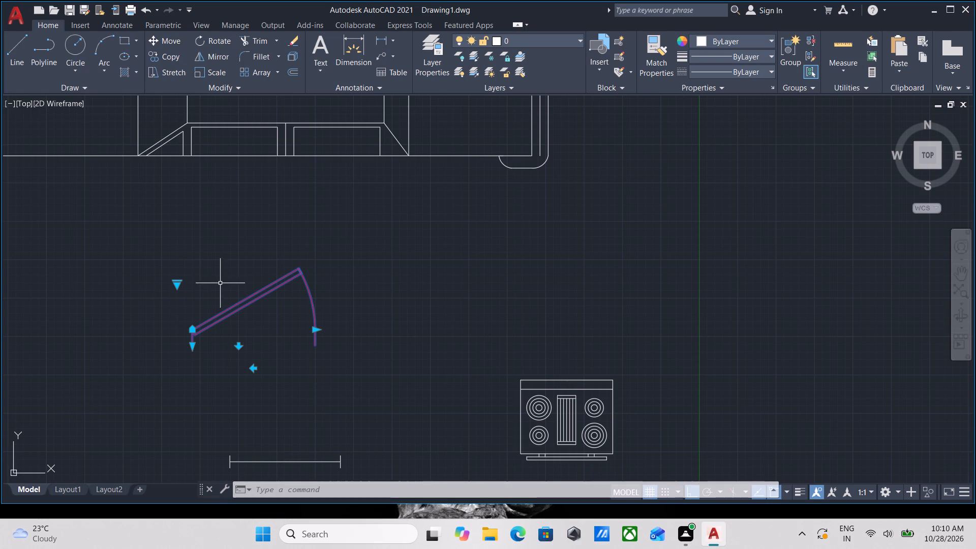
Set the selected door block's visibility state to Open 90º.
left_click(174, 282)
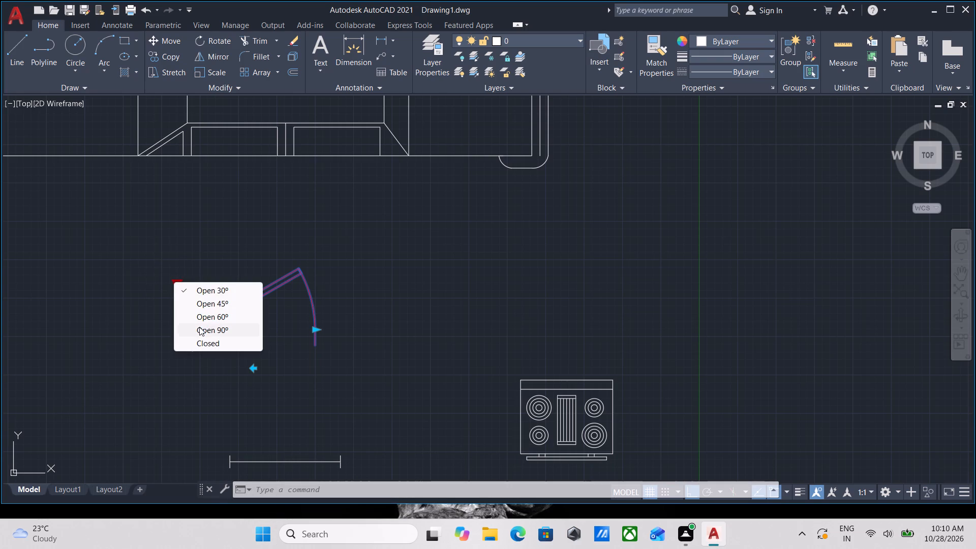
left_click(196, 325)
Open the recent drawing Autocad Blocks, ignoring the missing SHX files and the unresolved reference files.
scroll(297, 266, "down", 3)
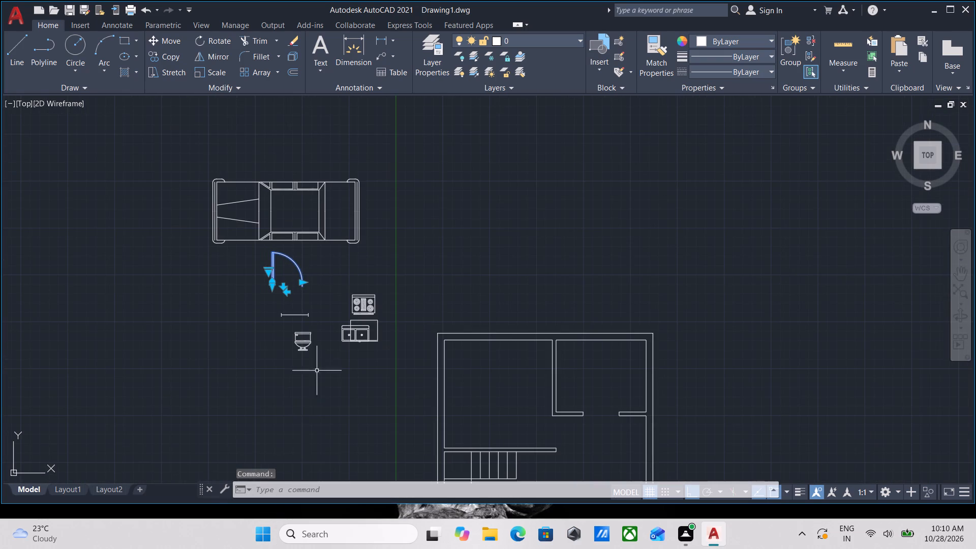
left_click(267, 534)
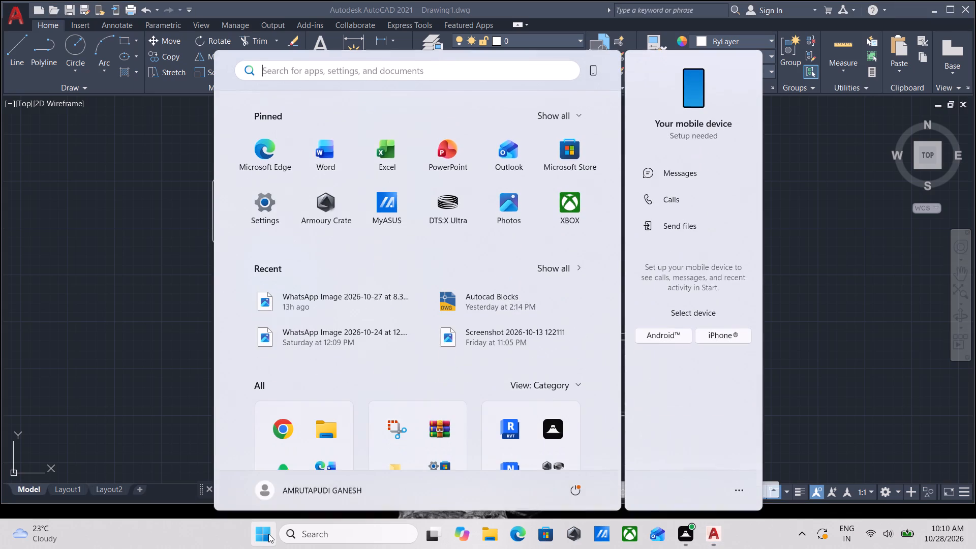
scroll(361, 435, "down", 1)
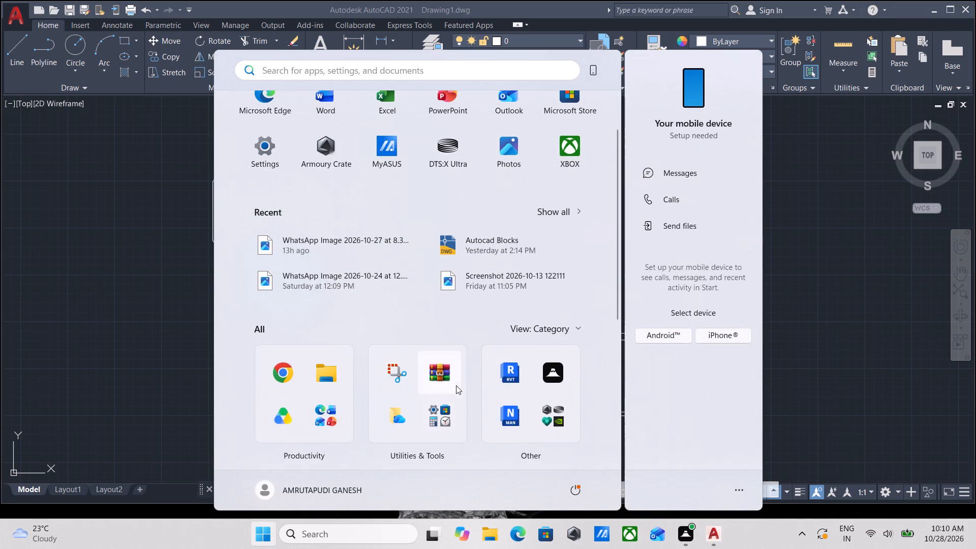
double_click(450, 245)
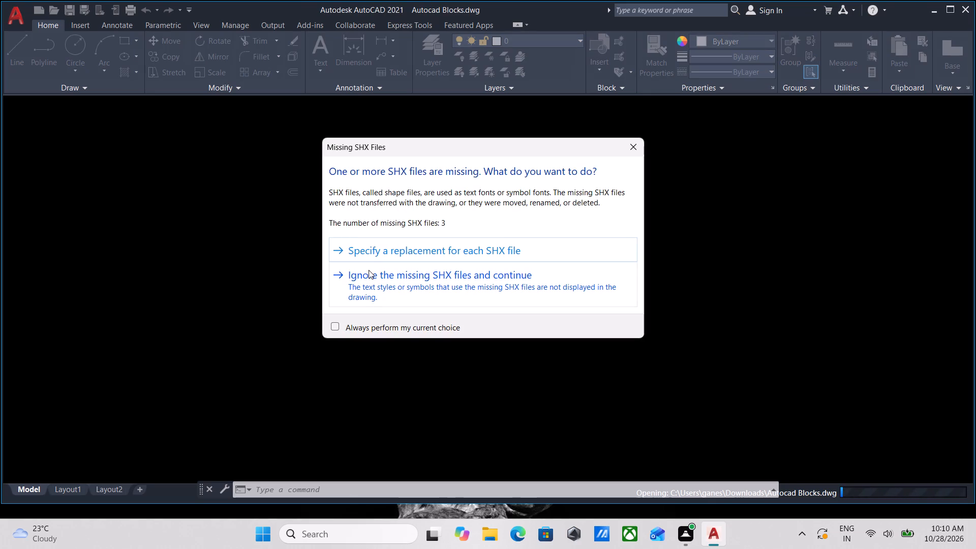
left_click(375, 286)
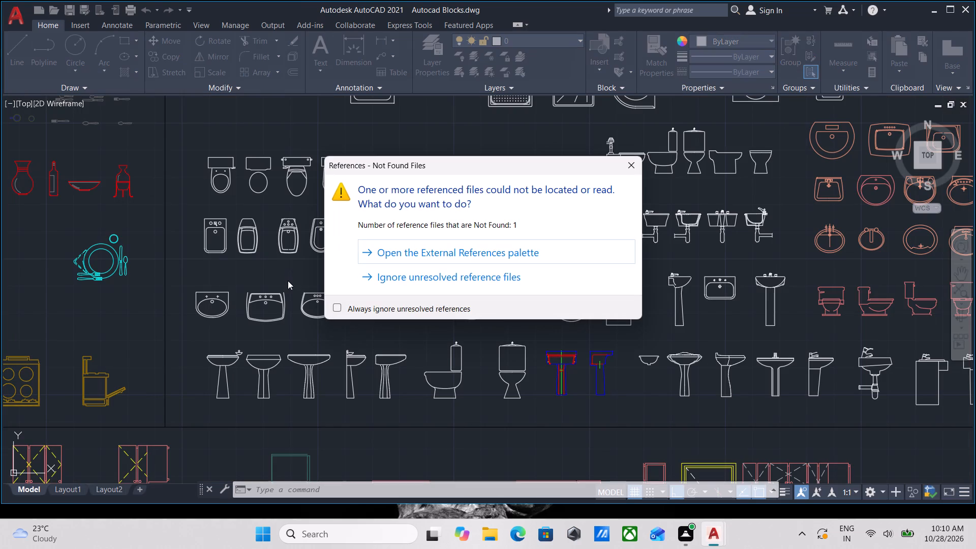
left_click(426, 275)
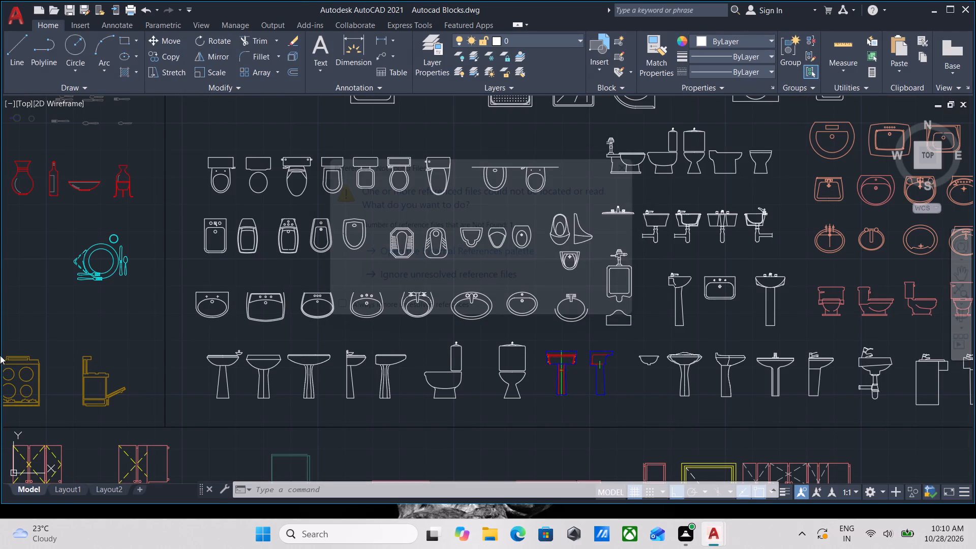
Examine the Kitchens & Baths section of the block library, including its appliance and cooktop blocks.
scroll(545, 296, "down", 2)
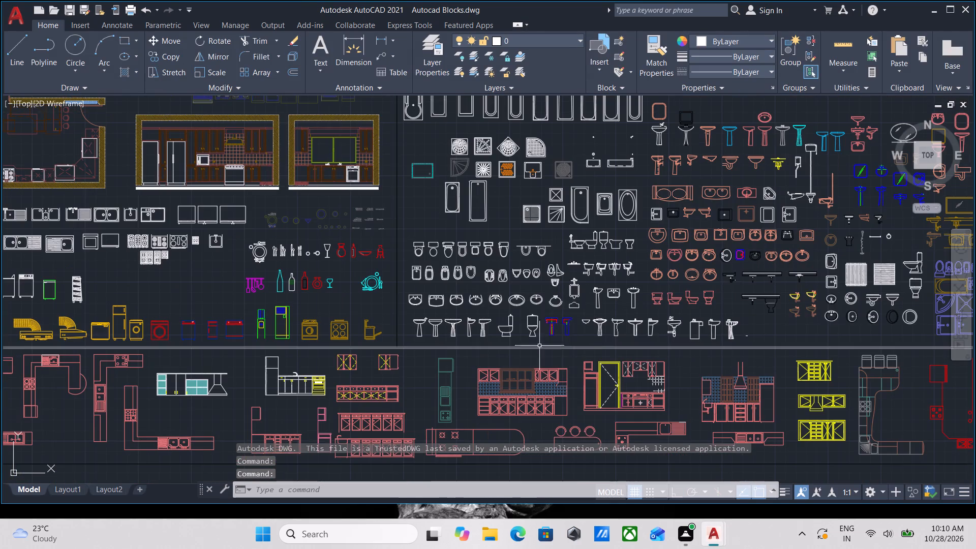
scroll(509, 342, "up", 2)
scroll(463, 323, "down", 2)
scroll(404, 298, "down", 2)
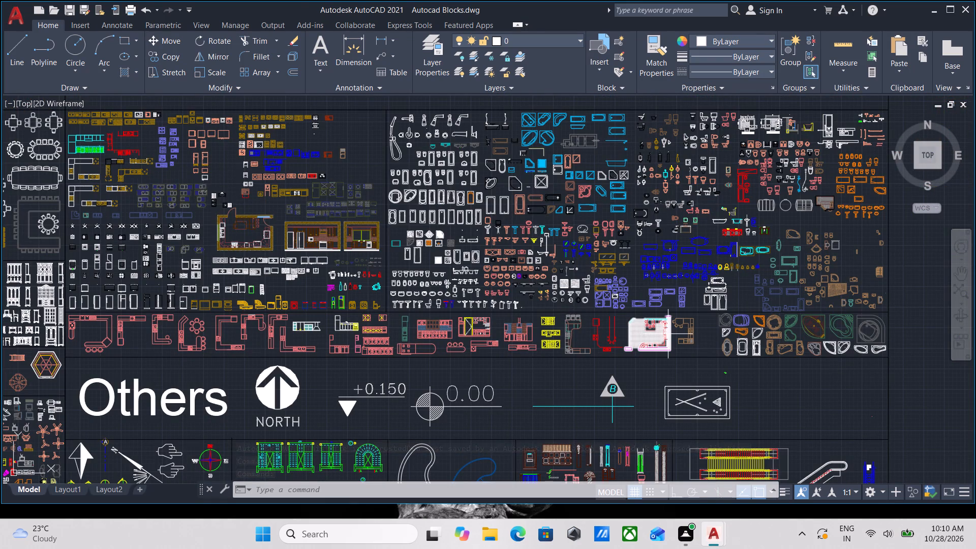
middle_click_drag(293, 316, 480, 395)
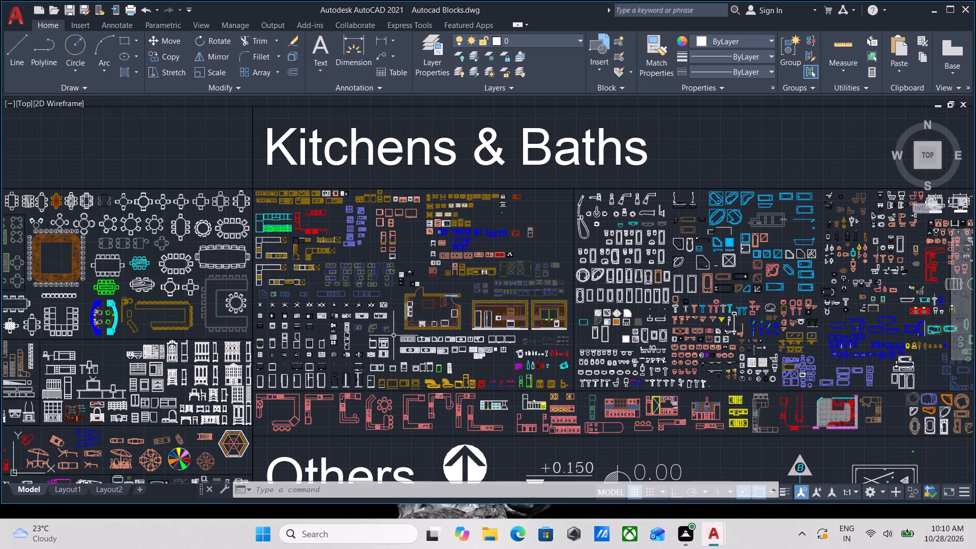
scroll(403, 310, "down", 1)
scroll(368, 378, "up", 3)
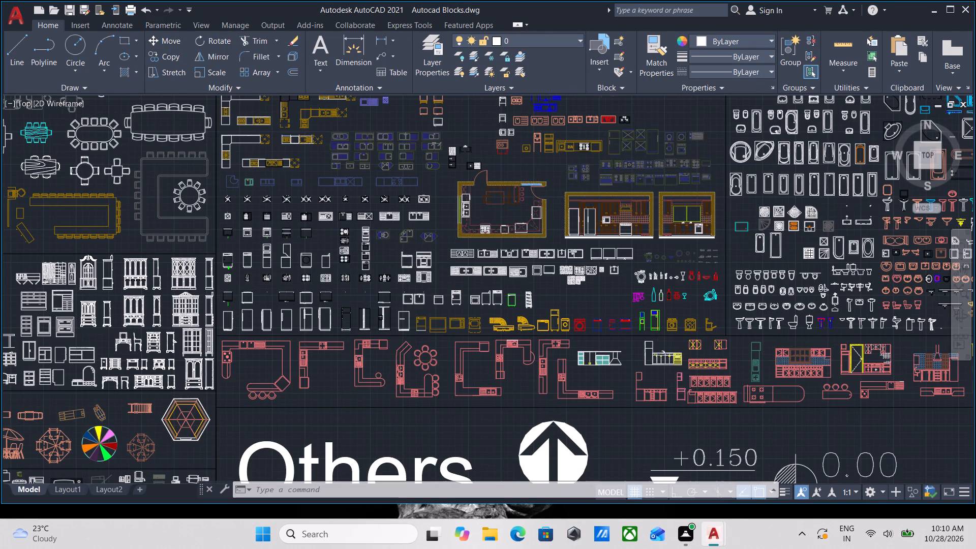
scroll(382, 370, "down", 2)
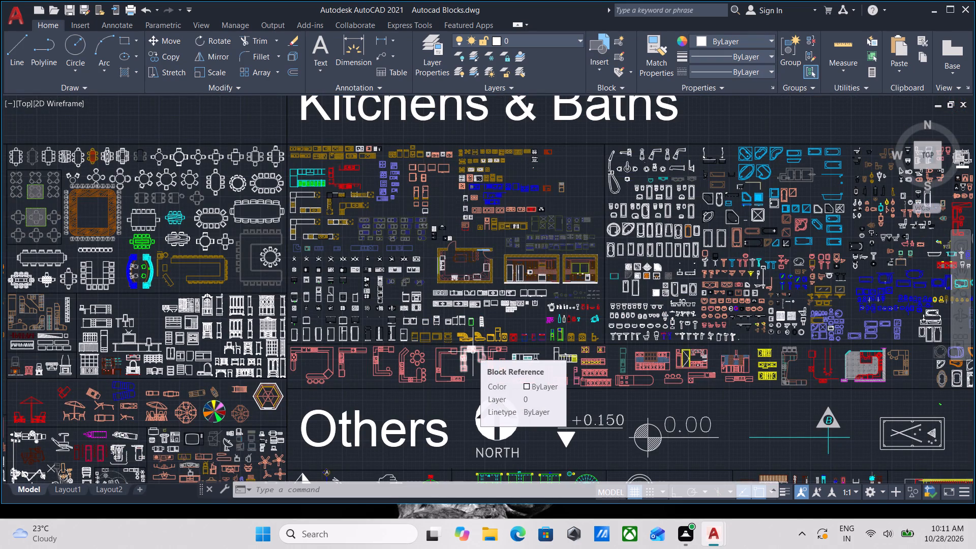
scroll(254, 343, "up", 1)
scroll(394, 318, "up", 3)
scroll(263, 319, "down", 2)
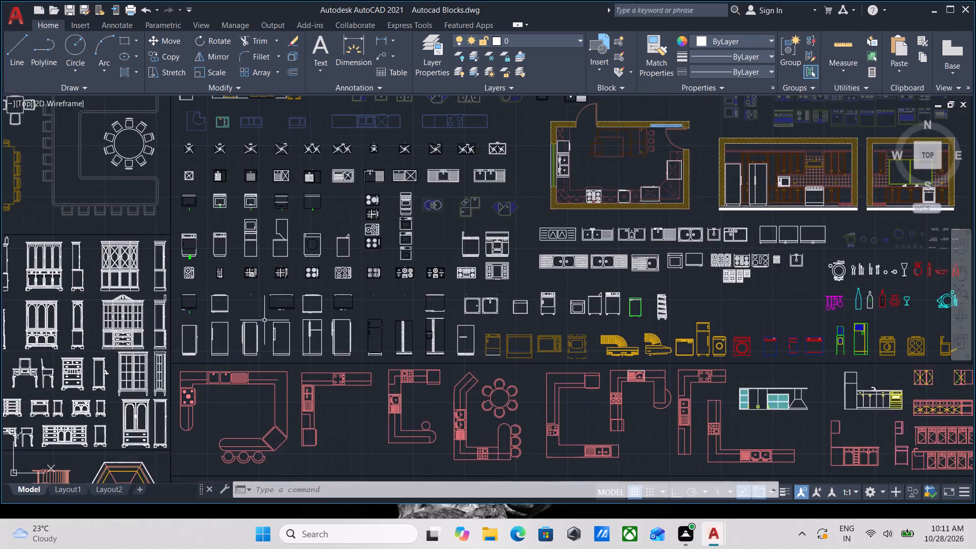
middle_click_drag(291, 335, 430, 367)
scroll(385, 311, "up", 3)
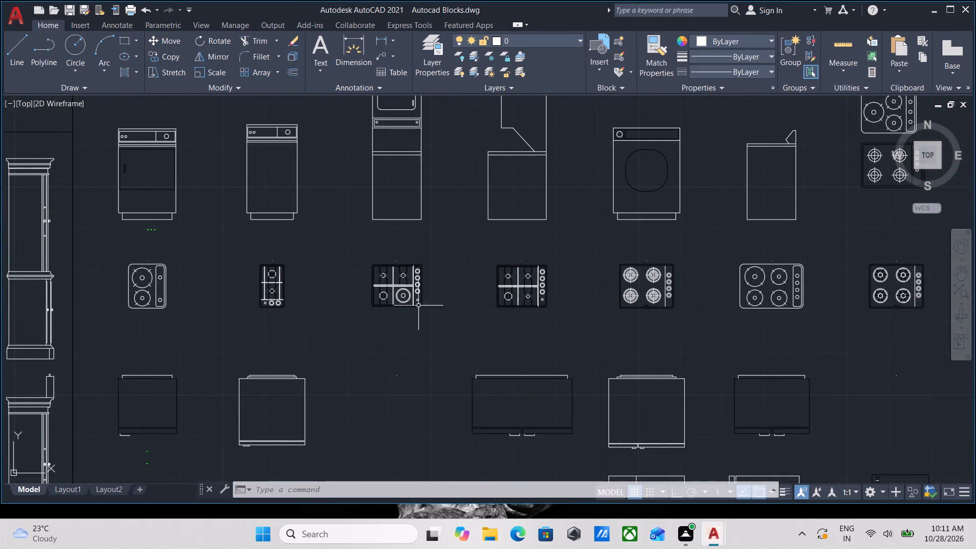
scroll(476, 301, "down", 3)
middle_click_drag(359, 348, 526, 303)
scroll(396, 344, "down", 2)
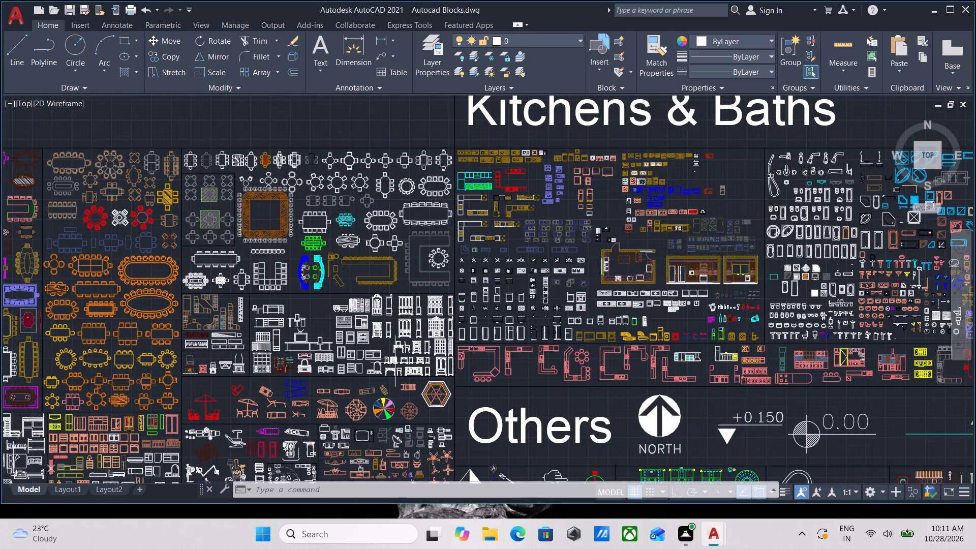
middle_click_drag(363, 421, 491, 362)
scroll(358, 328, "down", 2)
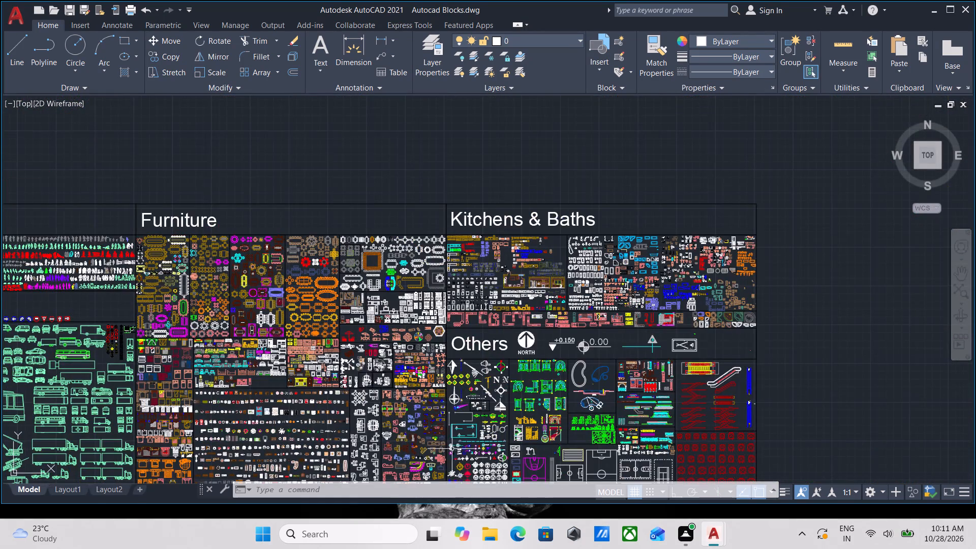
Examine the plan-view door blocks in the Doors, Windows, & Curtains section of the library.
scroll(463, 443, "up", 1)
middle_click_drag(462, 412, 274, 269)
scroll(402, 385, "down", 2)
middle_click_drag(410, 352, 406, 348)
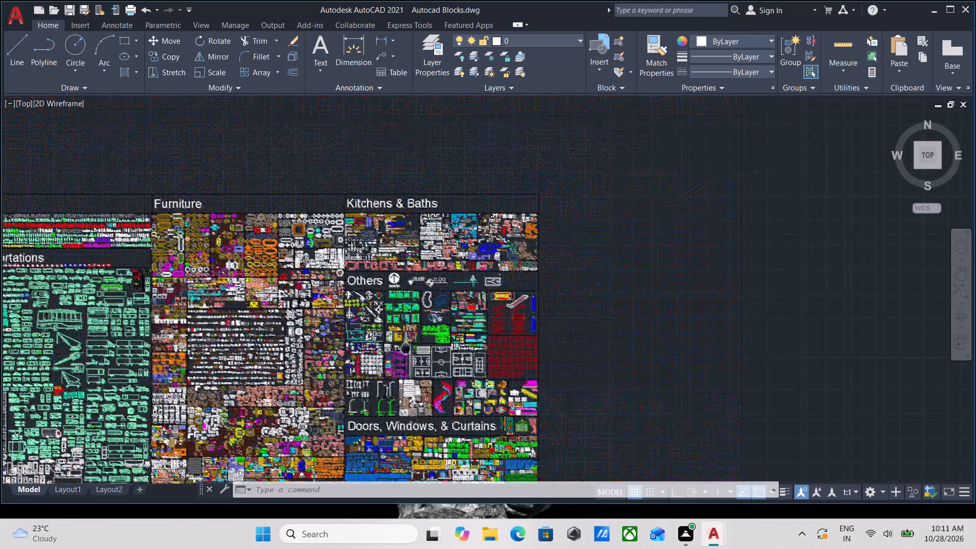
middle_click_drag(406, 348, 414, 334)
scroll(390, 426, "up", 3)
scroll(430, 428, "down", 1)
middle_click_drag(420, 423, 435, 359)
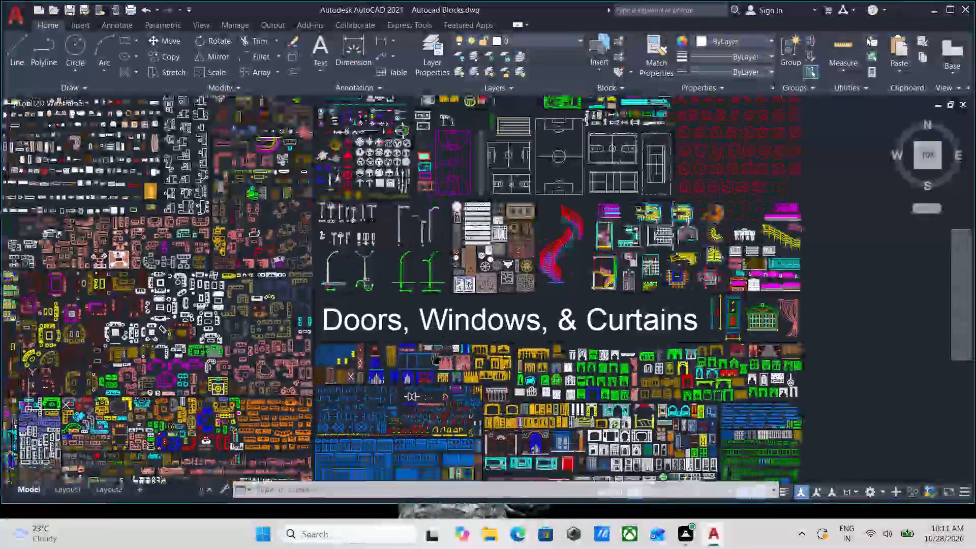
scroll(374, 424, "up", 2)
scroll(489, 406, "down", 1)
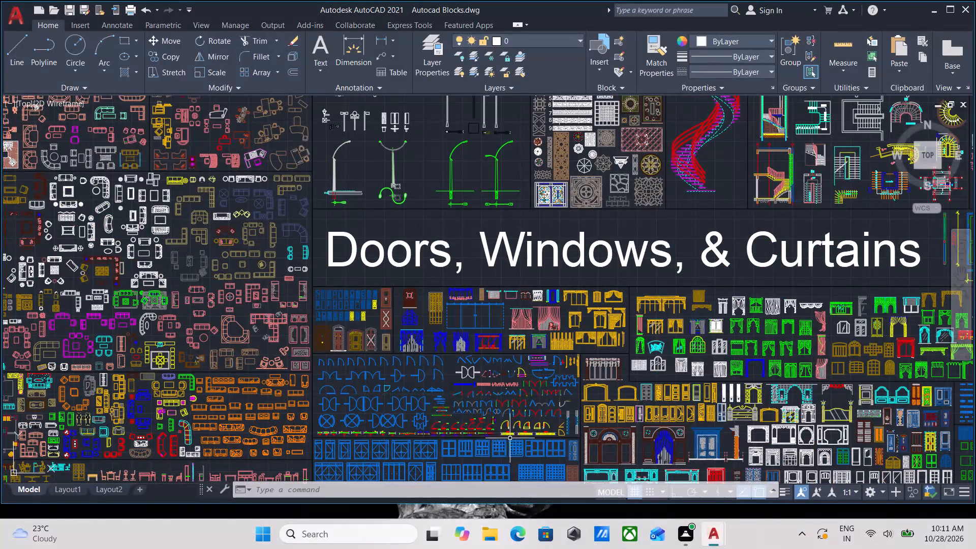
middle_click_drag(515, 440, 382, 387)
scroll(401, 350, "up", 2)
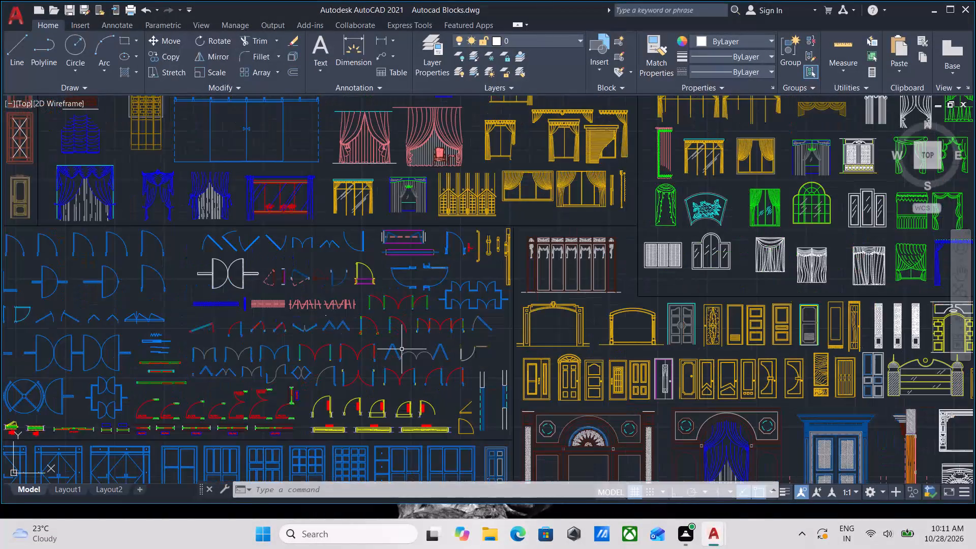
scroll(329, 358, "down", 2)
scroll(283, 363, "up", 2)
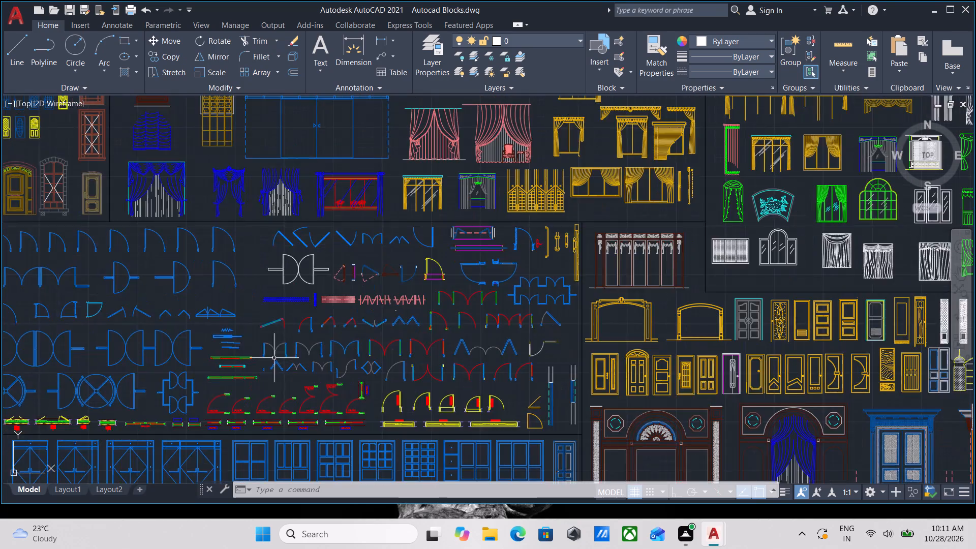
scroll(259, 321, "up", 2)
middle_click_drag(422, 343, 179, 369)
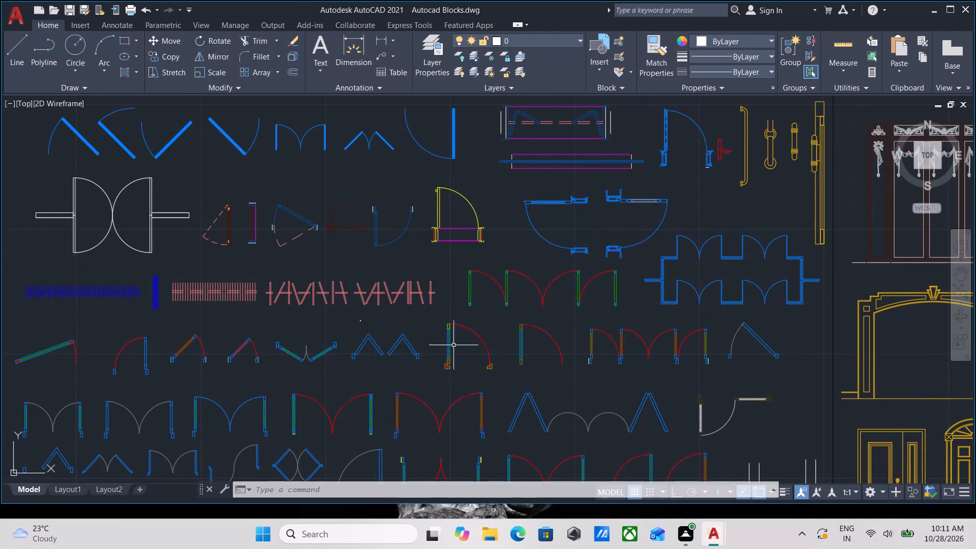
middle_click_drag(334, 374, 437, 323)
scroll(491, 355, "down", 1)
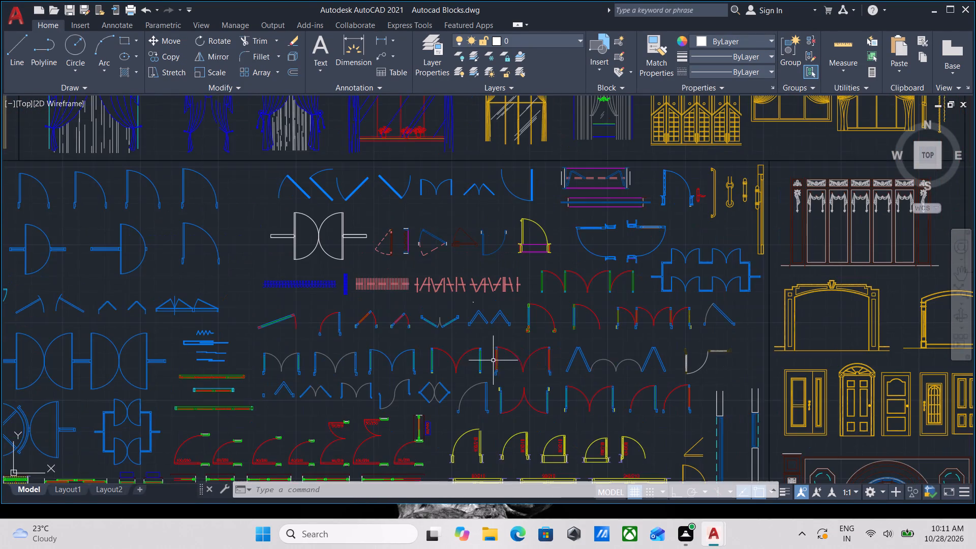
middle_click_drag(476, 363, 329, 377)
scroll(485, 347, "up", 1)
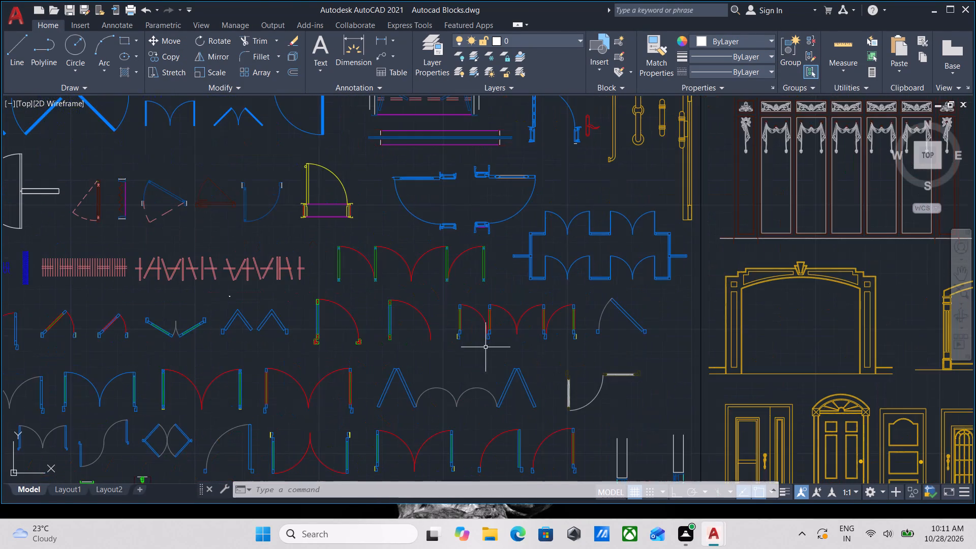
scroll(432, 345, "down", 1)
middle_click_drag(432, 345, 537, 364)
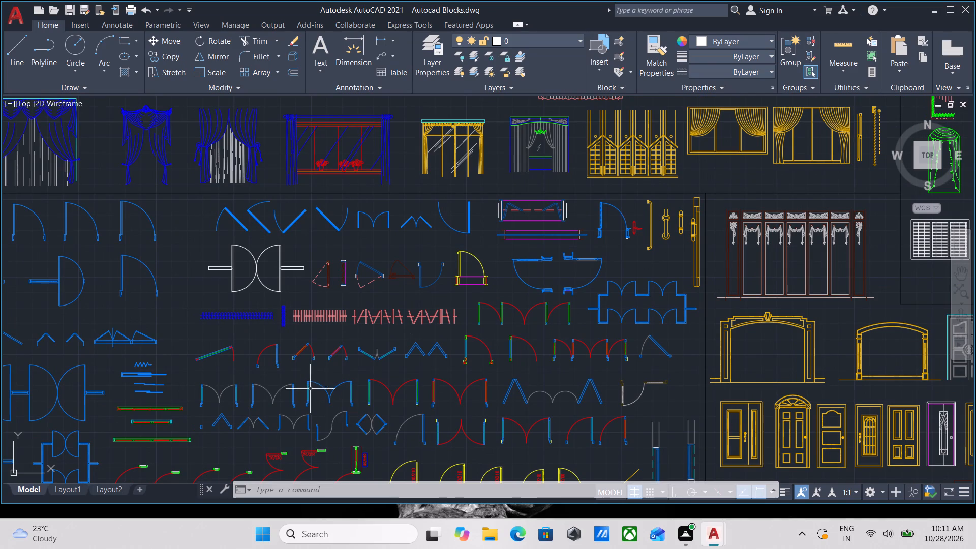
middle_click_drag(420, 376, 499, 339)
middle_click_drag(371, 429, 401, 415)
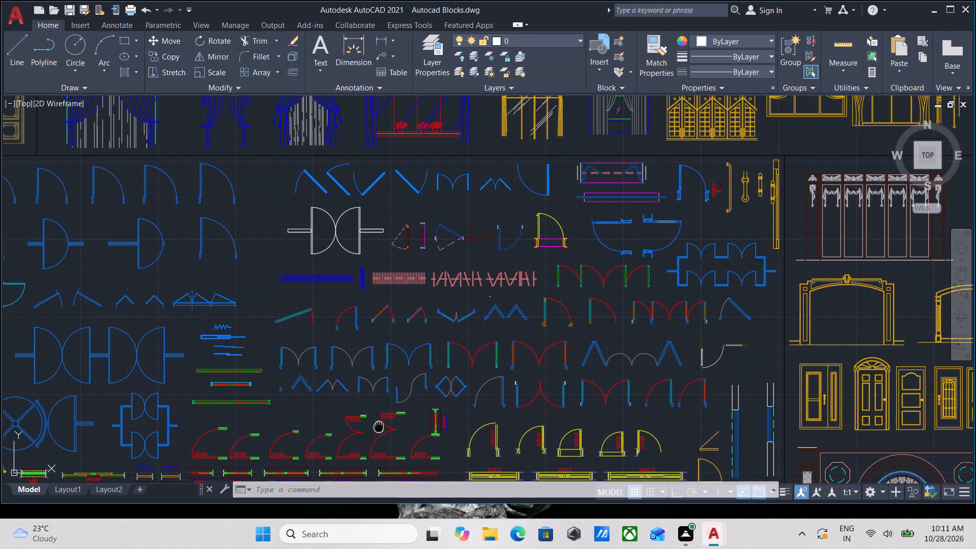
middle_click_drag(401, 415, 487, 352)
middle_click_drag(415, 371, 405, 447)
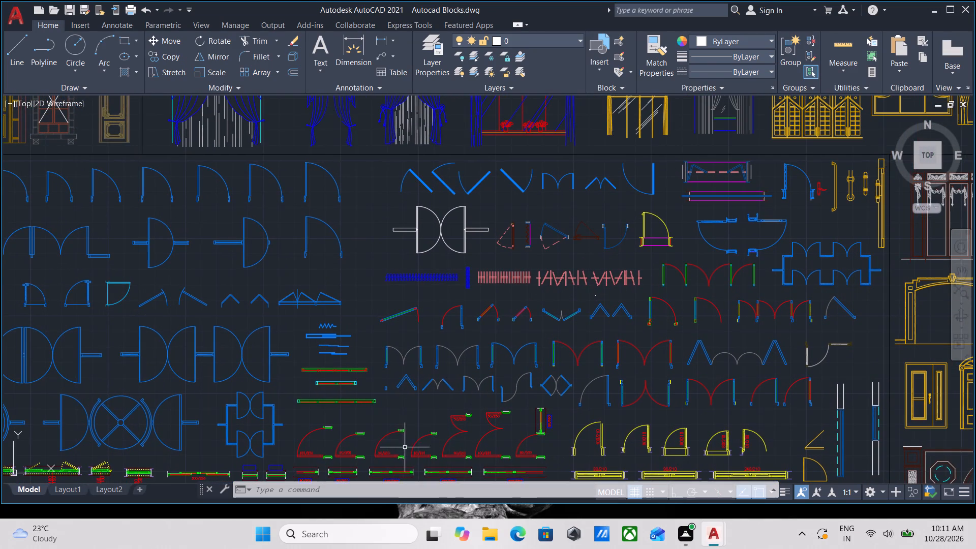
middle_click_drag(428, 385, 391, 436)
scroll(480, 343, "up", 3)
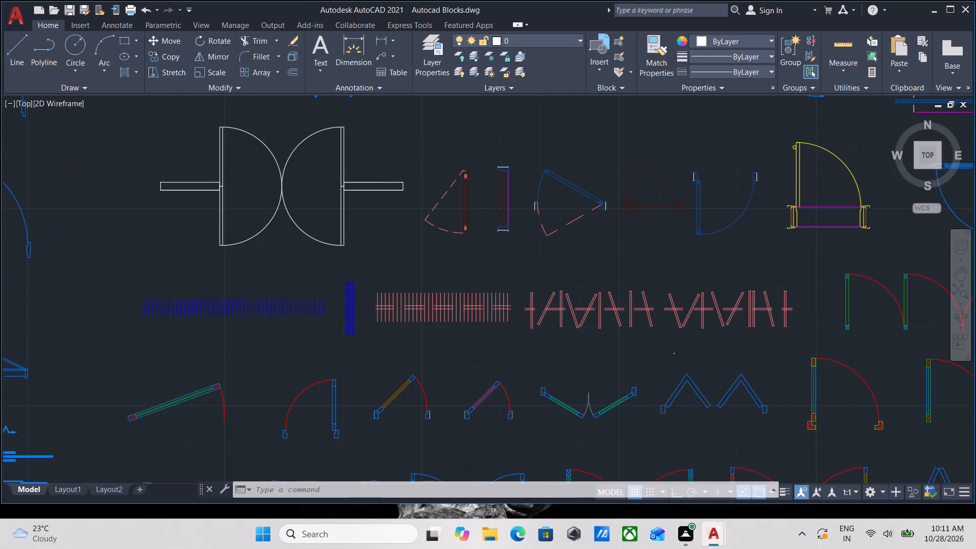
scroll(481, 343, "down", 3)
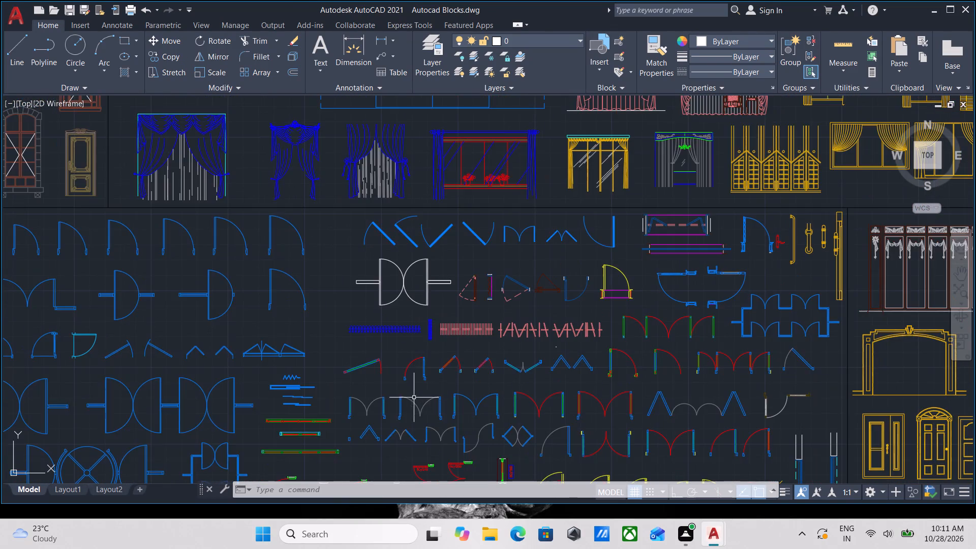
Copy the half-open single door block with the green-lined leaf and blue jambs to the clipboard.
scroll(396, 391, "up", 2)
middle_click_drag(605, 367, 556, 394)
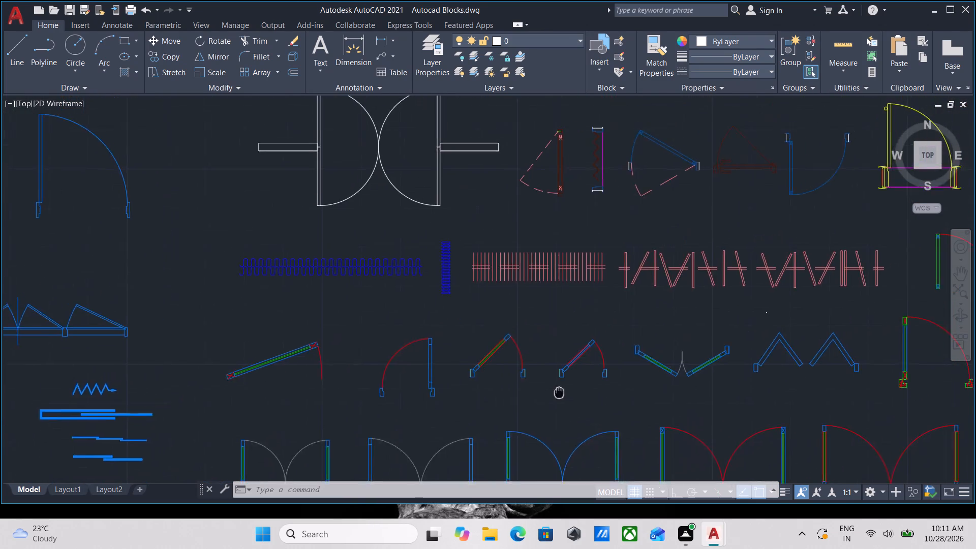
middle_click_drag(556, 394, 421, 407)
scroll(353, 398, "up", 2)
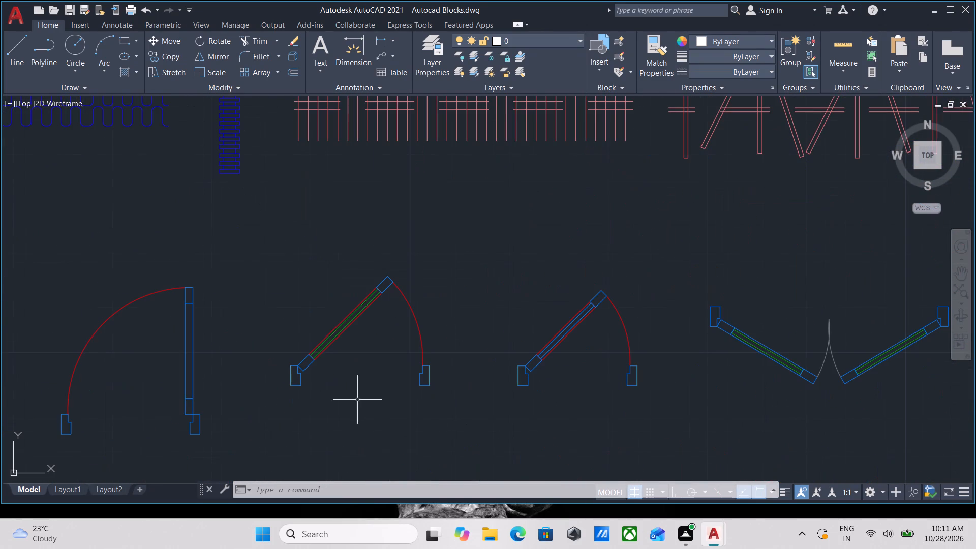
left_click(600, 432)
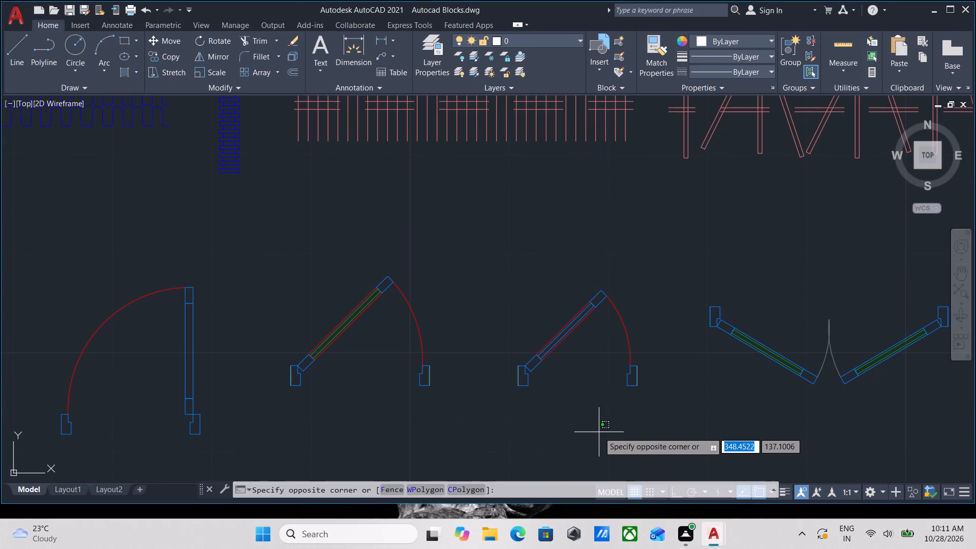
left_click(508, 439)
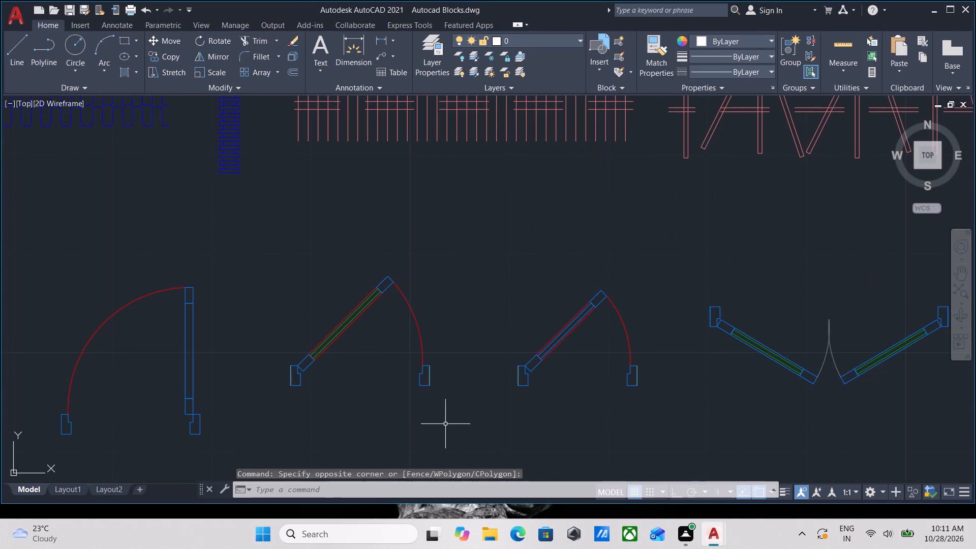
left_click(445, 424)
left_click(273, 340)
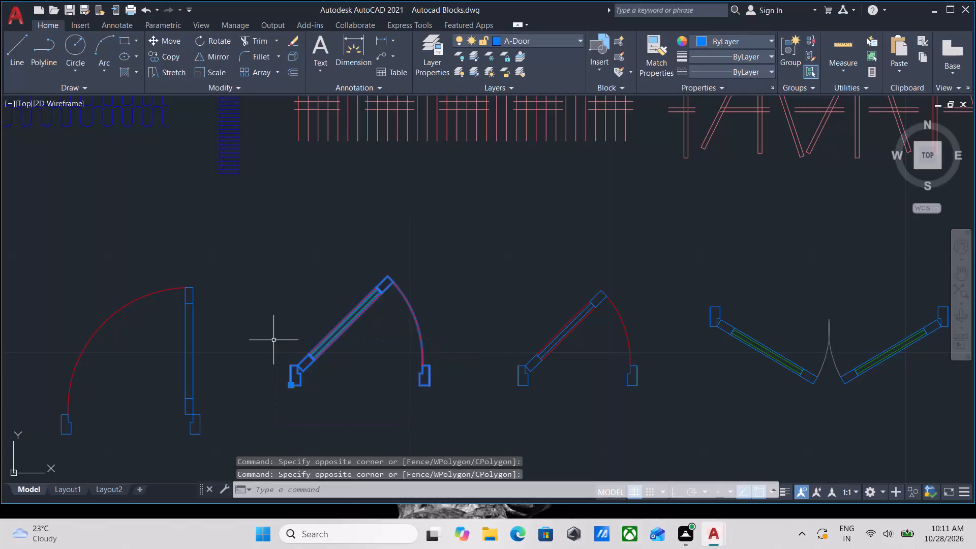
key("ctrl+c")
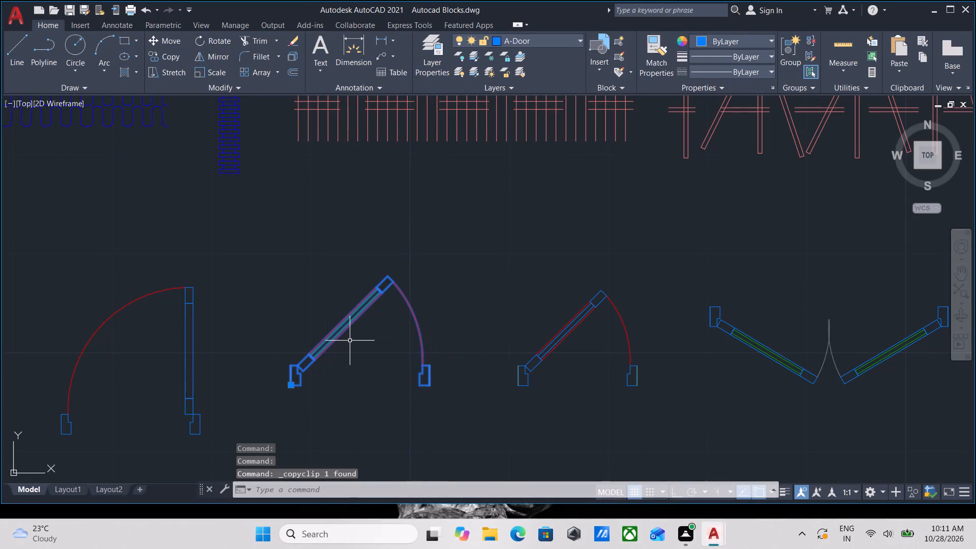
Examine the other plan-view door blocks around the copied door in the block library.
scroll(454, 311, "down", 2)
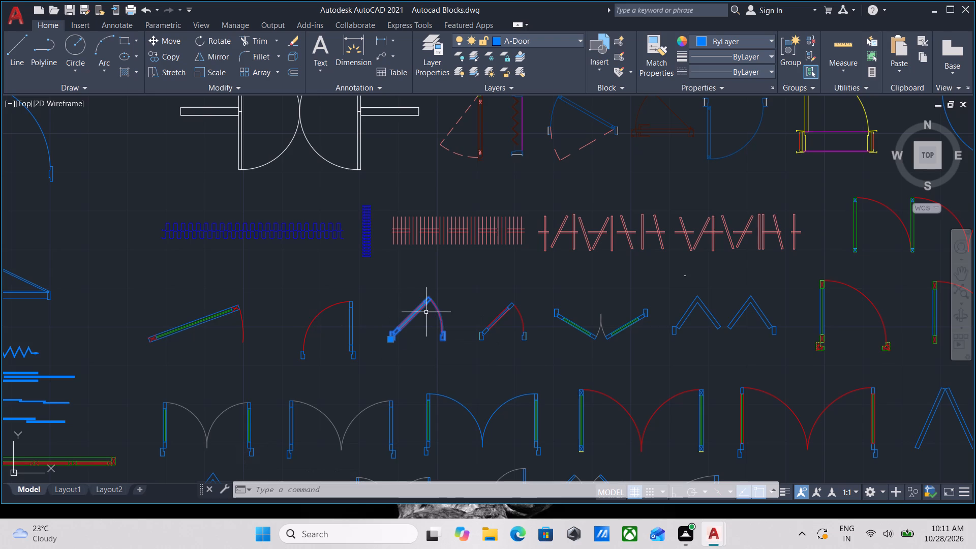
scroll(426, 312, "down", 2)
scroll(458, 329, "up", 1)
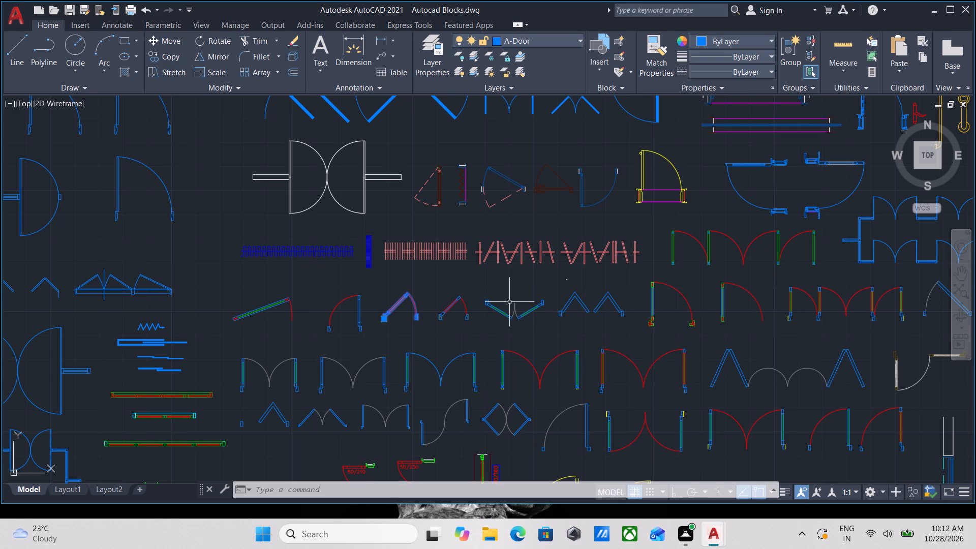
scroll(466, 312, "down", 1)
scroll(447, 320, "up", 2)
middle_click_drag(417, 314, 252, 352)
scroll(377, 395, "up", 1)
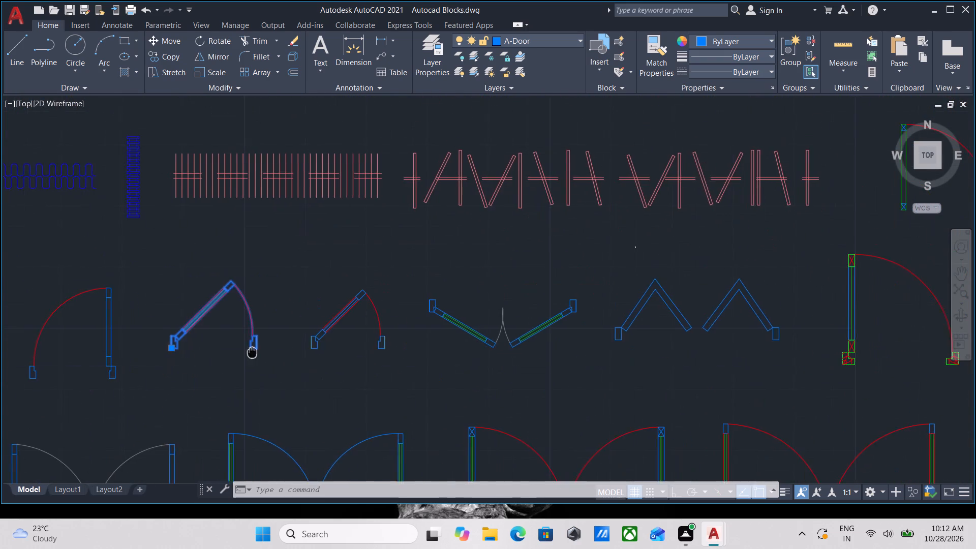
middle_click_drag(252, 352, 253, 352)
scroll(343, 317, "down", 3)
scroll(487, 377, "up", 2)
scroll(367, 341, "down", 1)
middle_click_drag(366, 341, 494, 376)
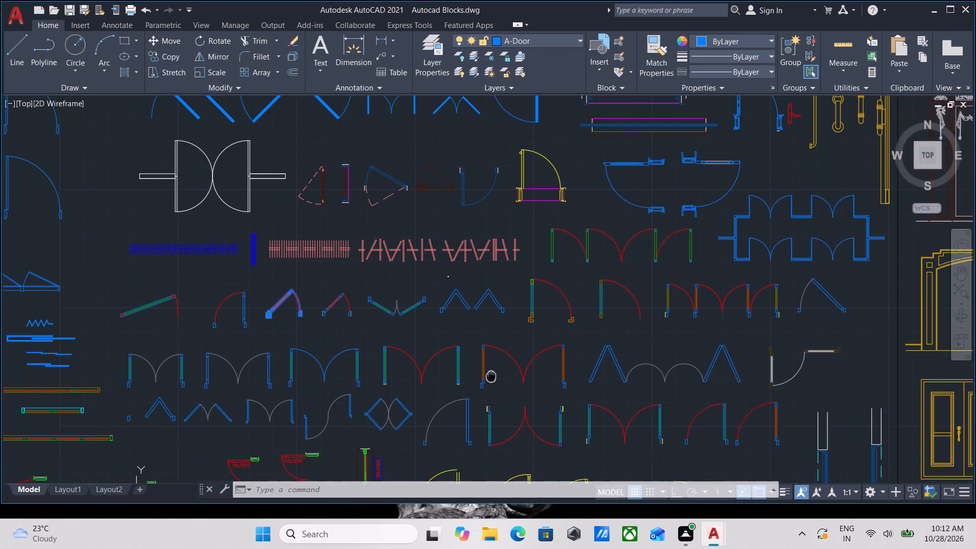
middle_click_drag(494, 376, 505, 375)
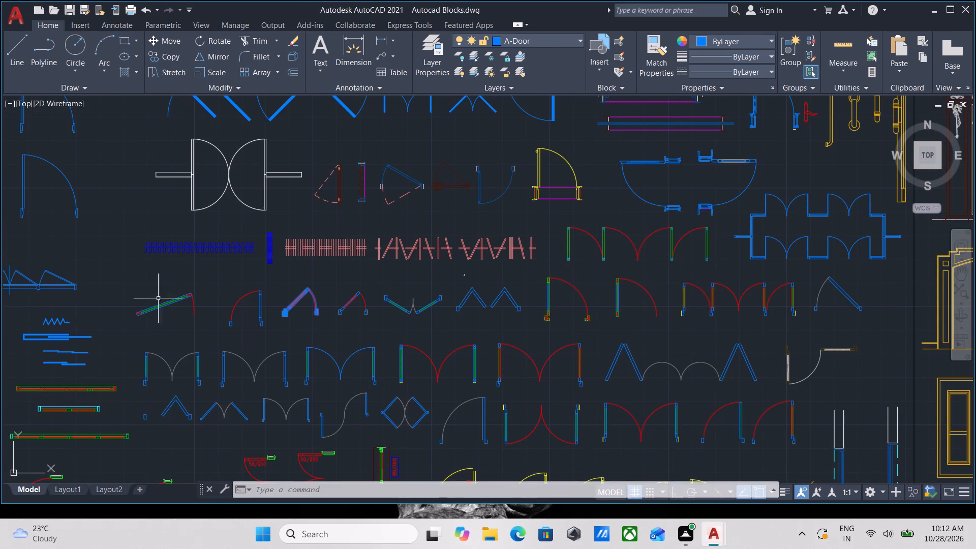
scroll(280, 301, "down", 2)
middle_click_drag(293, 301, 383, 346)
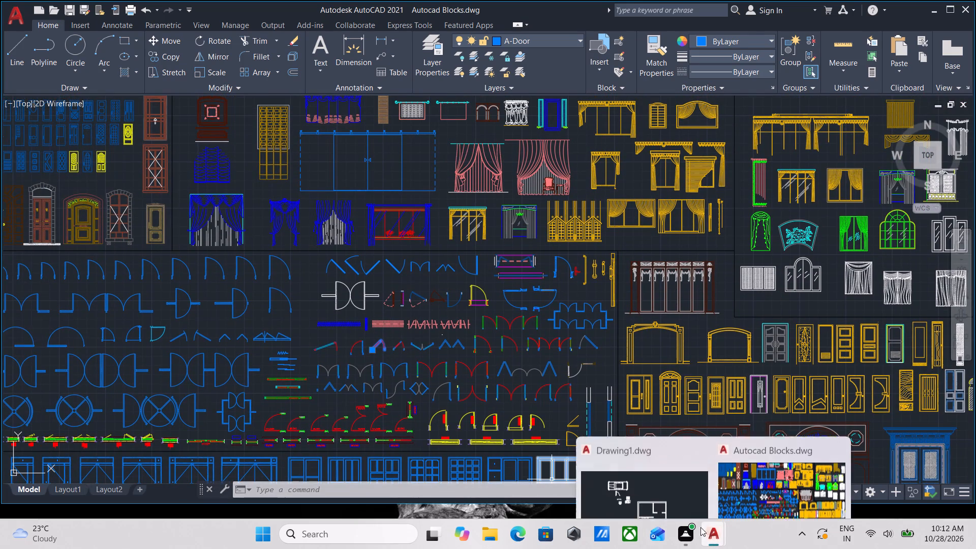
Switch to Drawing1 and paste the copied door block in the empty area left of the first floor plan, below the toilet block.
left_click(650, 478)
scroll(408, 379, "down", 1)
scroll(402, 446, "up", 1)
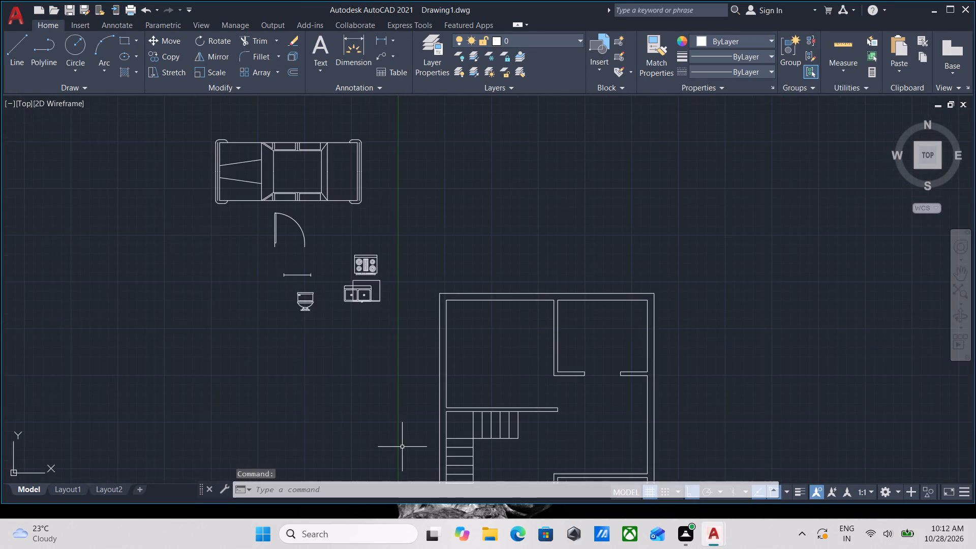
middle_click_drag(401, 444, 419, 402)
scroll(429, 374, "up", 1)
scroll(401, 377, "down", 1)
middle_click_drag(365, 384, 424, 325)
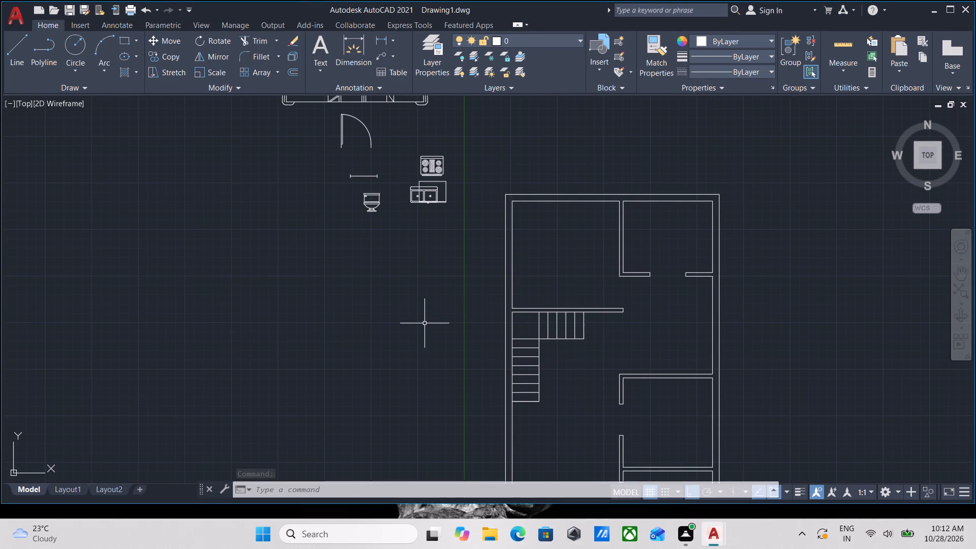
key("ctrl+v")
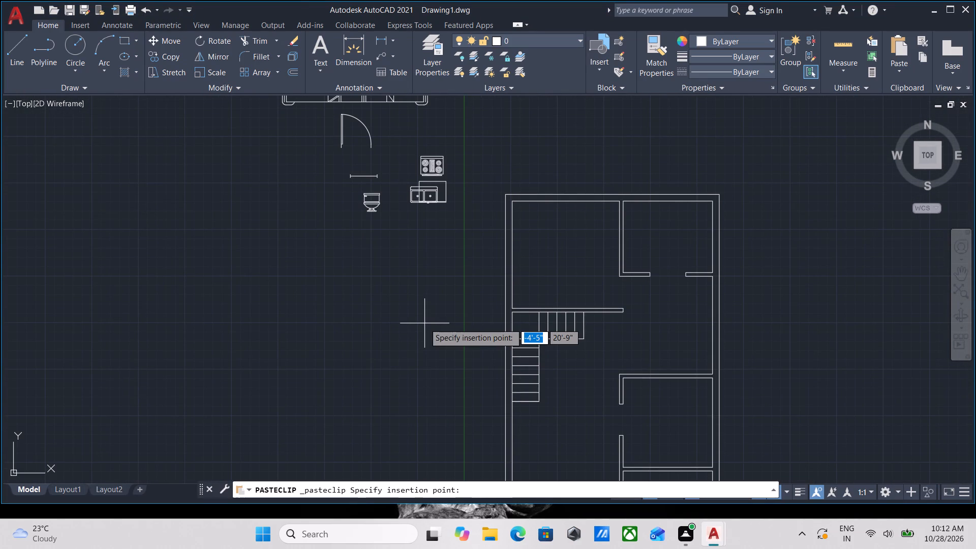
left_click(365, 409)
scroll(365, 409, "up", 3)
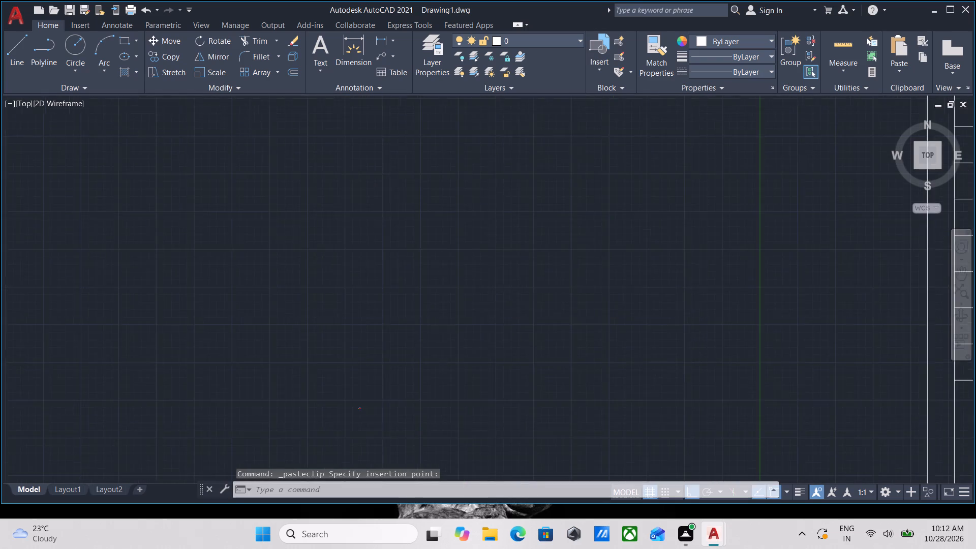
scroll(365, 409, "up", 8)
scroll(420, 364, "up", 1)
middle_click_drag(465, 402, 466, 435)
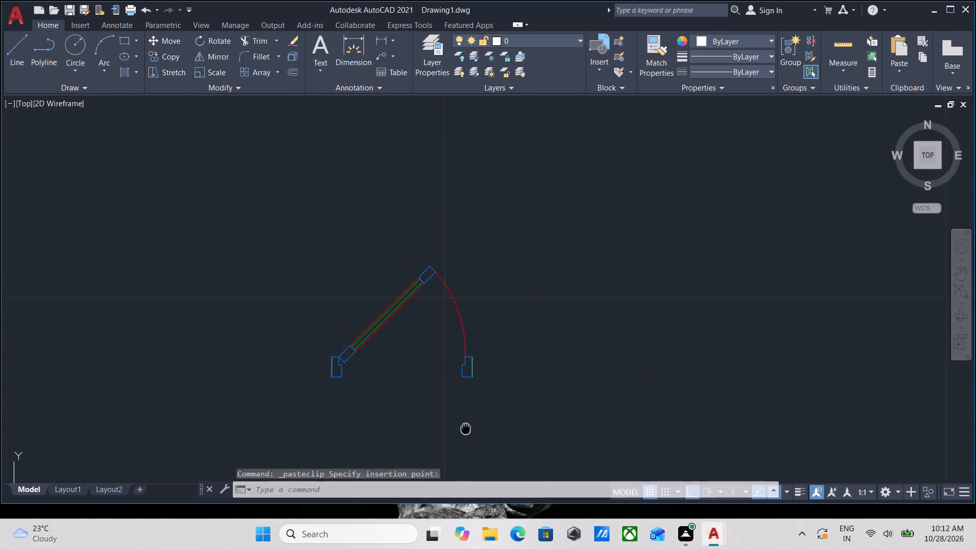
middle_click_drag(466, 435, 469, 449)
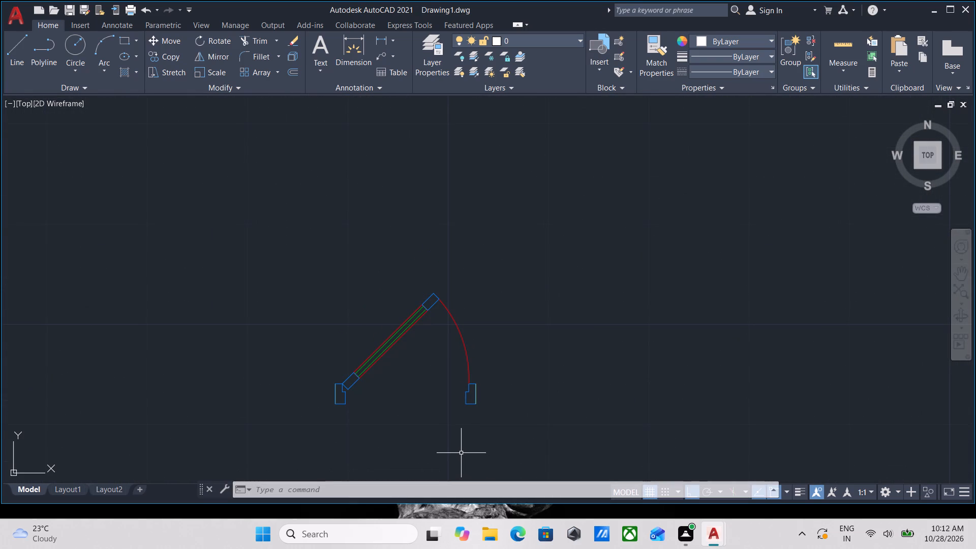
Scale the pasted door by reference from its left jamb's lower outer corner, setting the overall width across both jambs to 3'6.
scroll(433, 462, "up", 1)
left_click(525, 410)
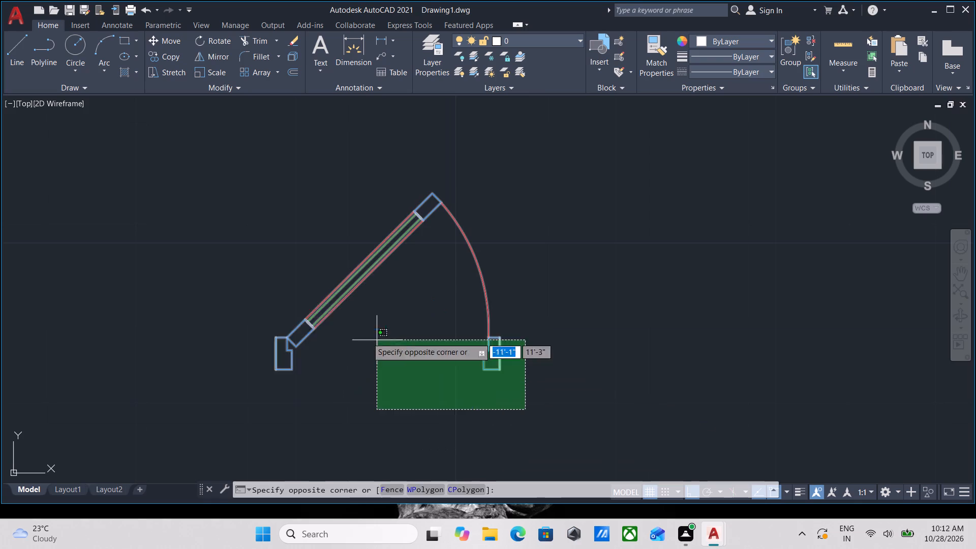
left_click(140, 290)
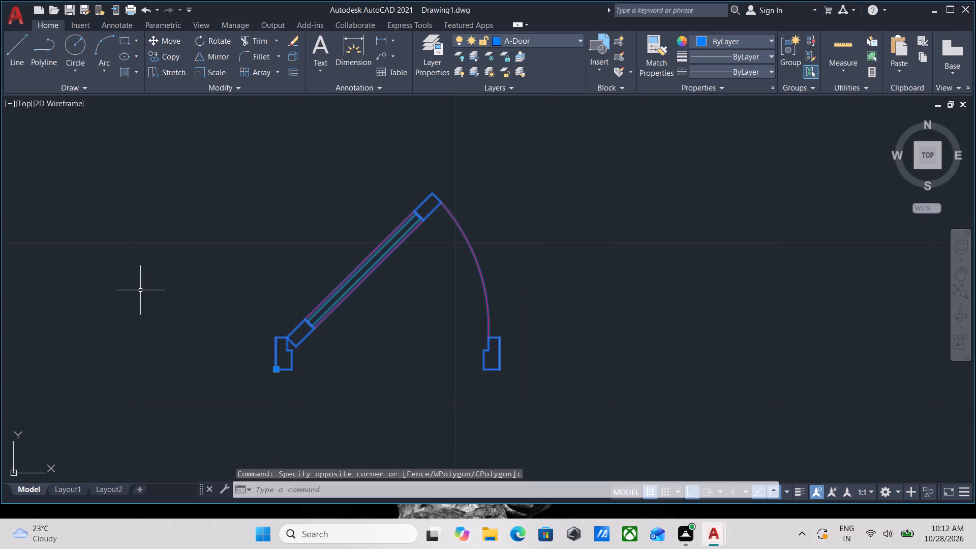
type("SCA")
key("Return")
scroll(271, 400, "up", 1)
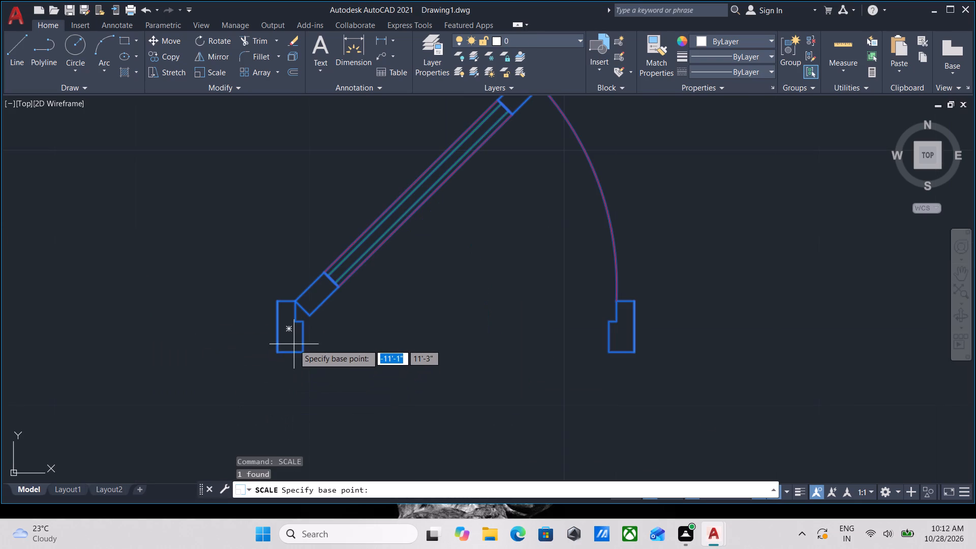
left_click(276, 354)
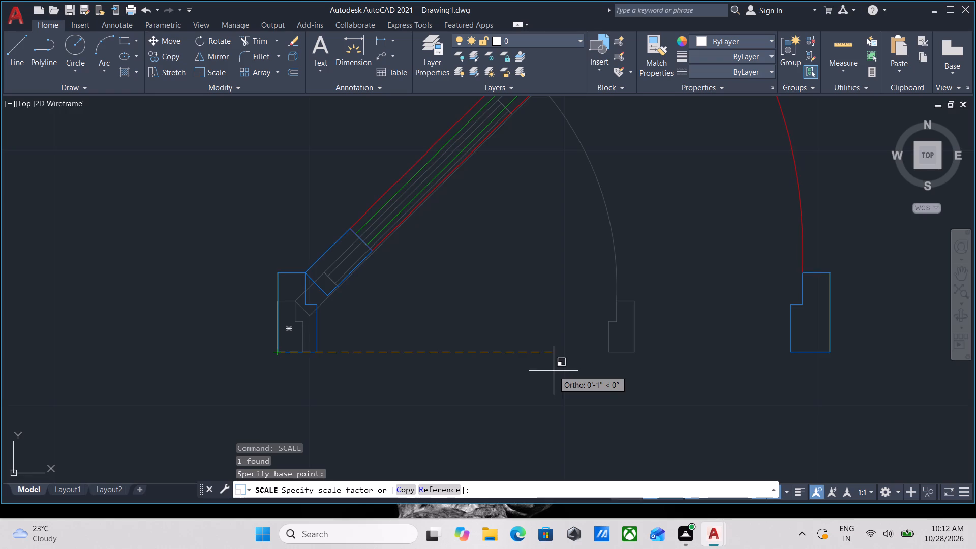
middle_click_drag(554, 371, 520, 384)
key("r")
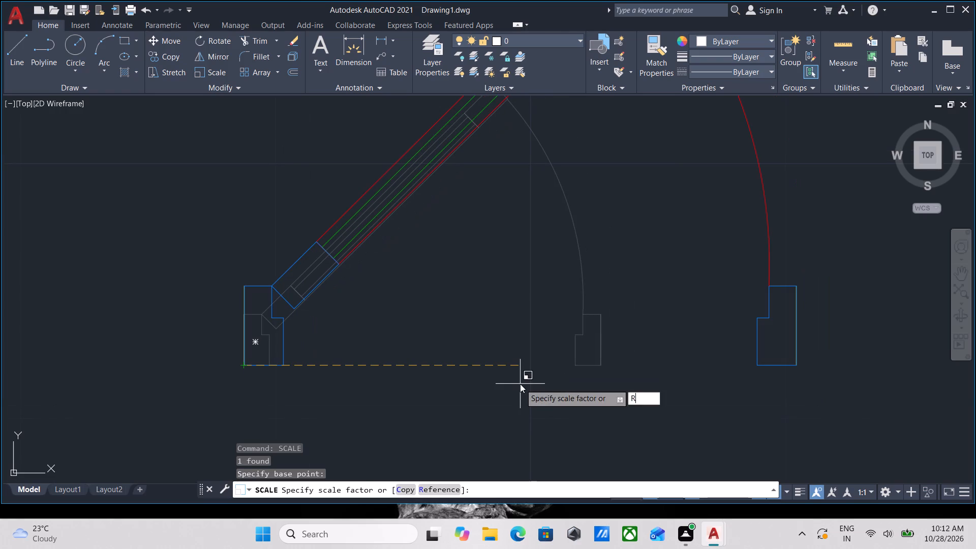
key("Return")
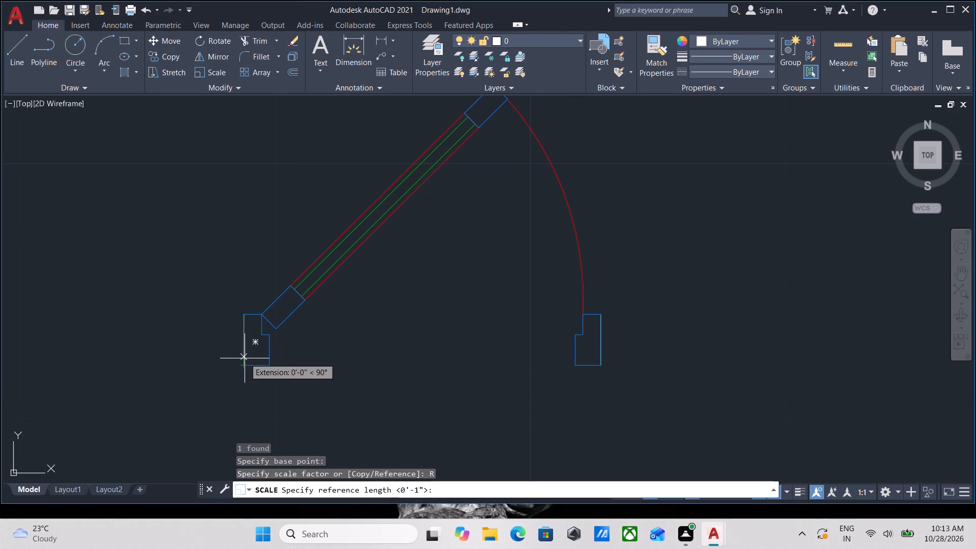
left_click(243, 362)
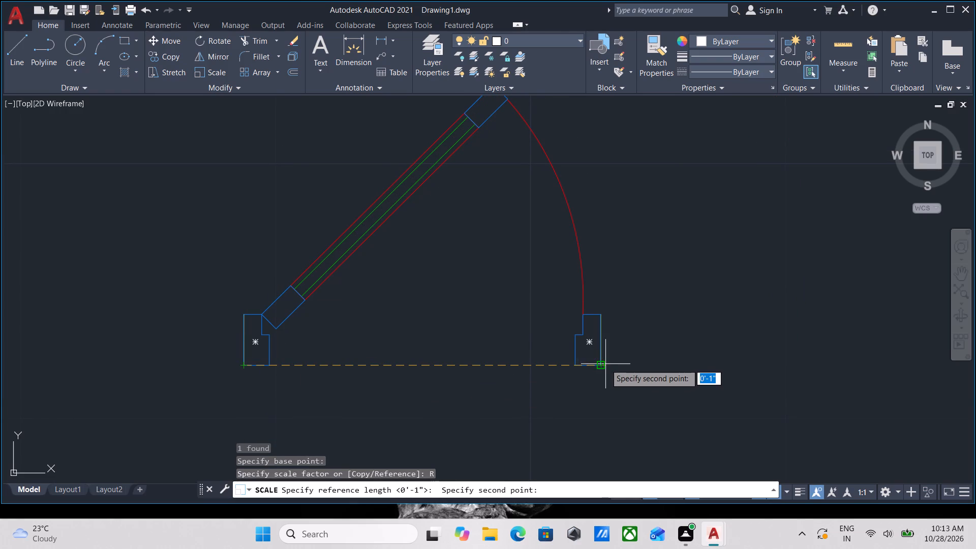
left_click(601, 364)
scroll(644, 371, "down", 4)
middle_click_drag(698, 368, 676, 377)
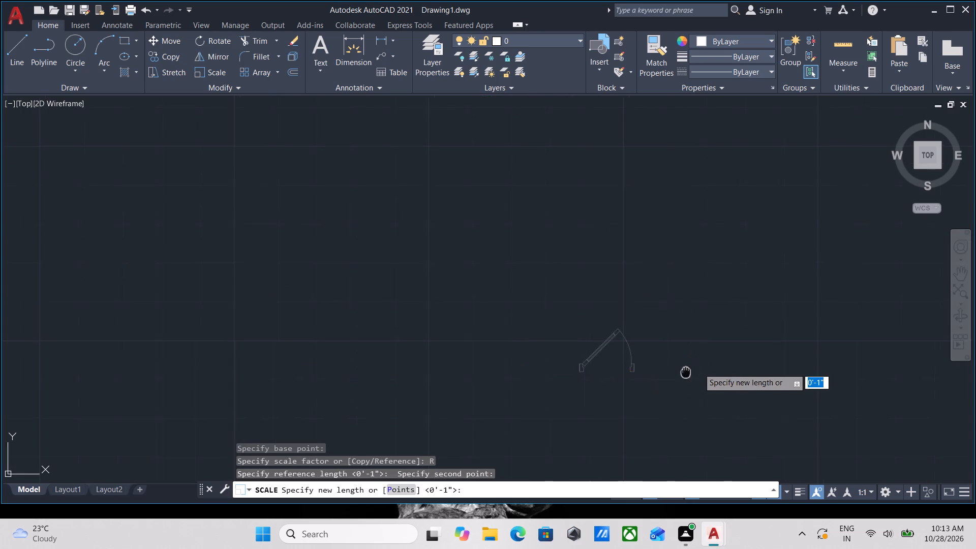
middle_click_drag(676, 377, 437, 403)
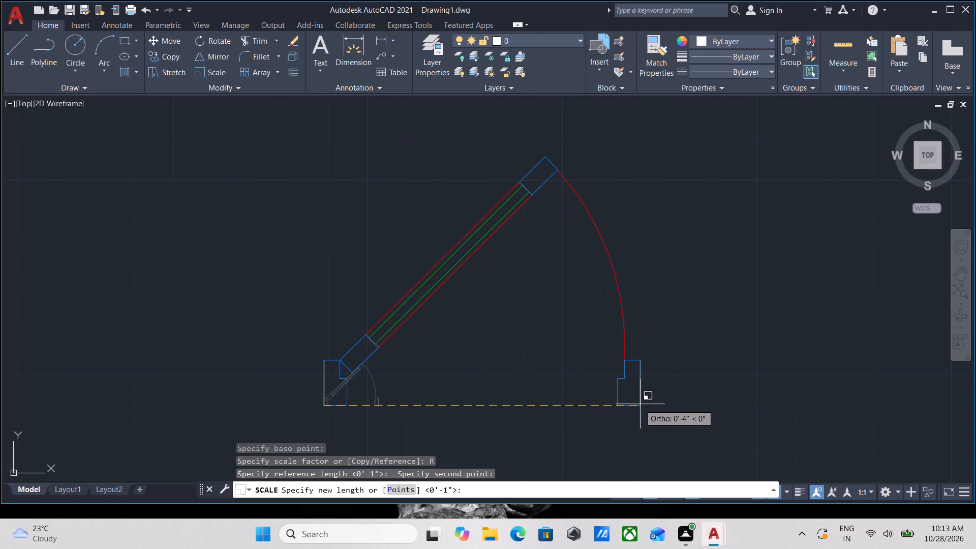
middle_click_drag(770, 402, 577, 446)
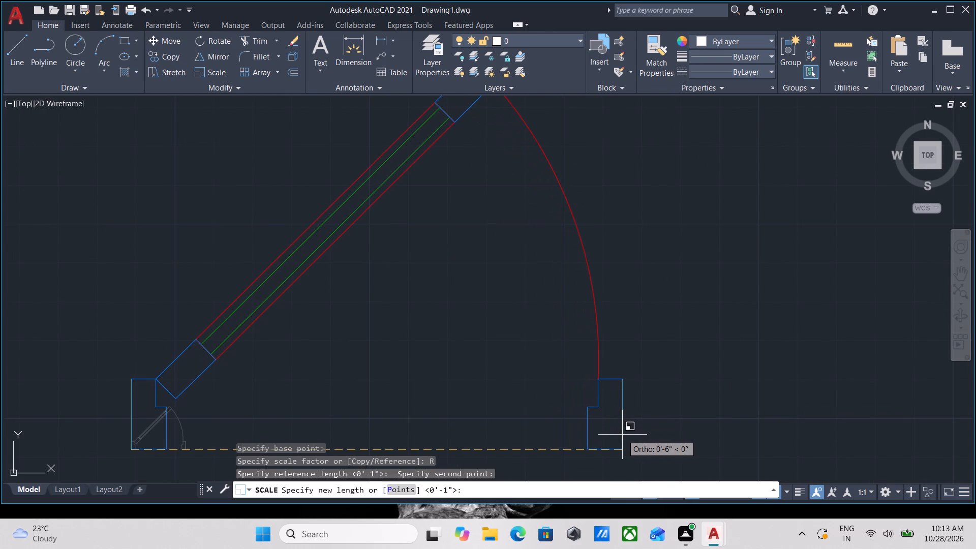
scroll(643, 421, "down", 2)
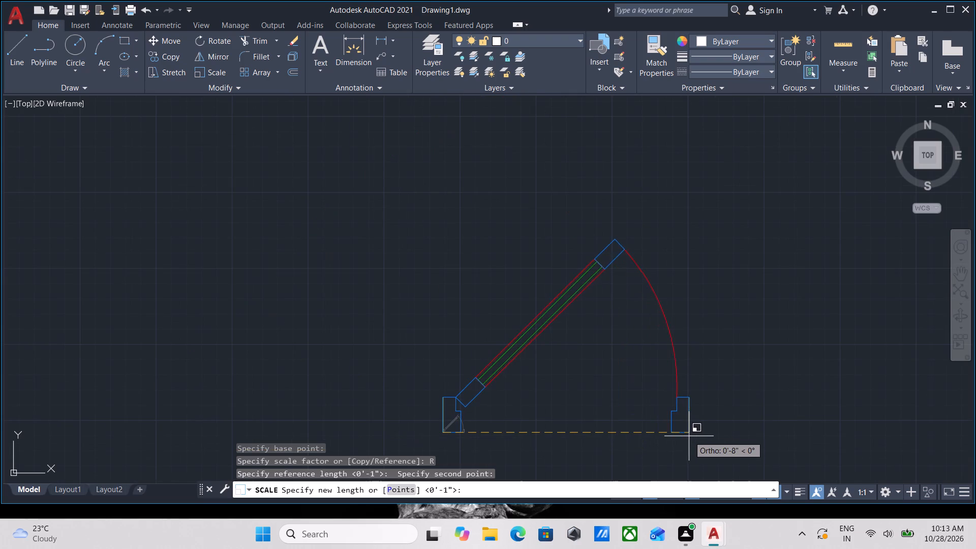
scroll(681, 442, "up", 2)
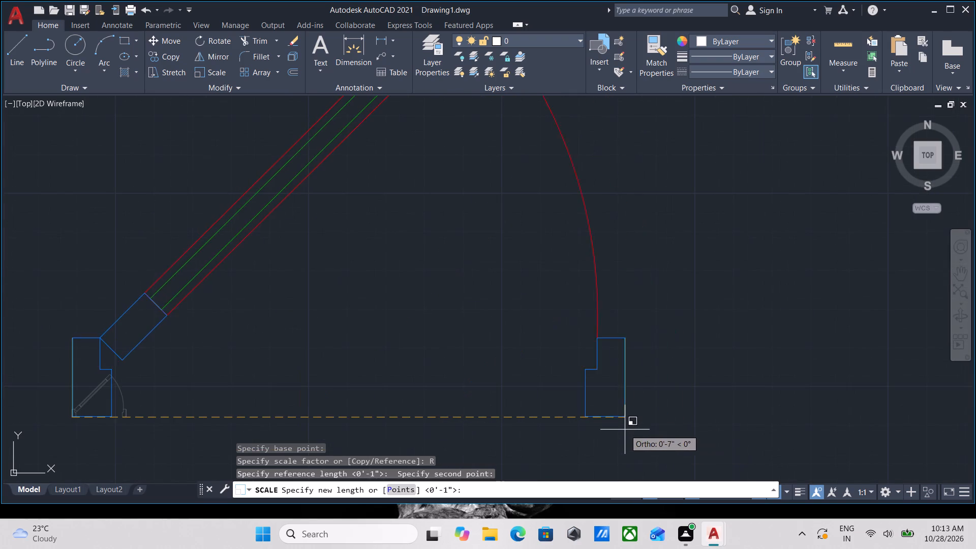
middle_click_drag(696, 430, 548, 433)
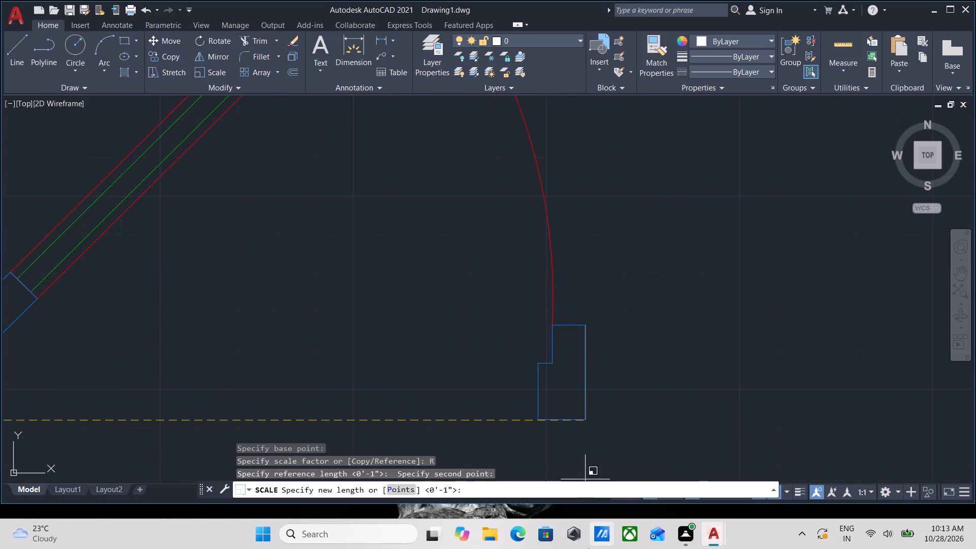
key("3")
key("apostrophe")
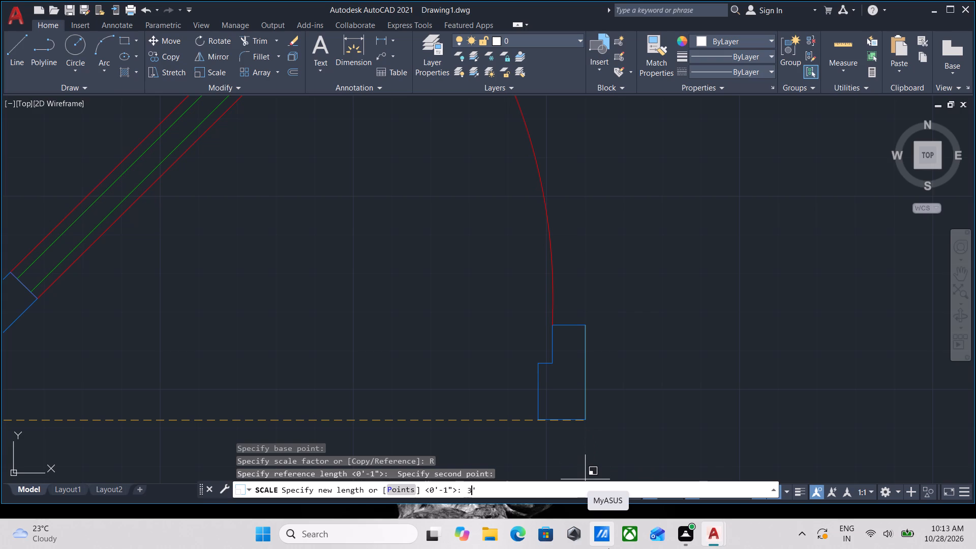
key("6")
key("Return")
scroll(626, 507, "down", 5)
scroll(603, 341, "down", 4)
scroll(549, 343, "down", 4)
scroll(647, 365, "down", 1)
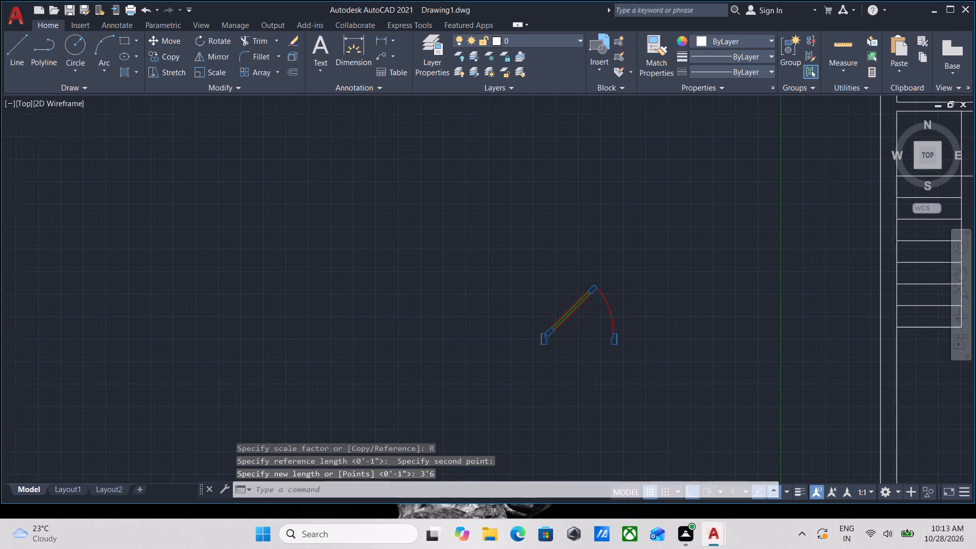
scroll(647, 365, "down", 1)
Copy the scaled door from its left jamb's outer-edge midpoint to the left wall end of the first floor plan's bottom entrance opening.
middle_click_drag(634, 371, 577, 386)
scroll(597, 369, "up", 2)
left_click(594, 385)
left_click(480, 345)
scroll(514, 356, "up", 1)
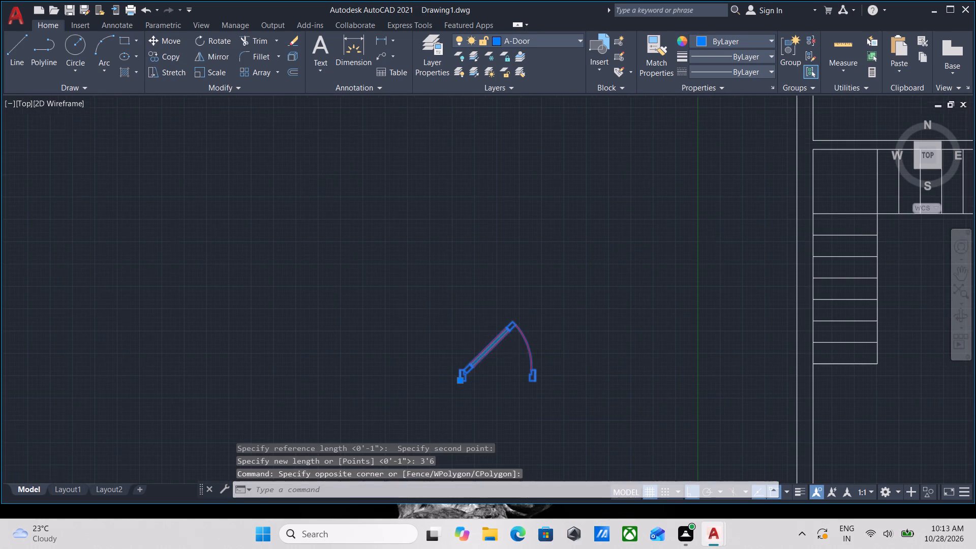
scroll(514, 356, "up", 1)
type("CO")
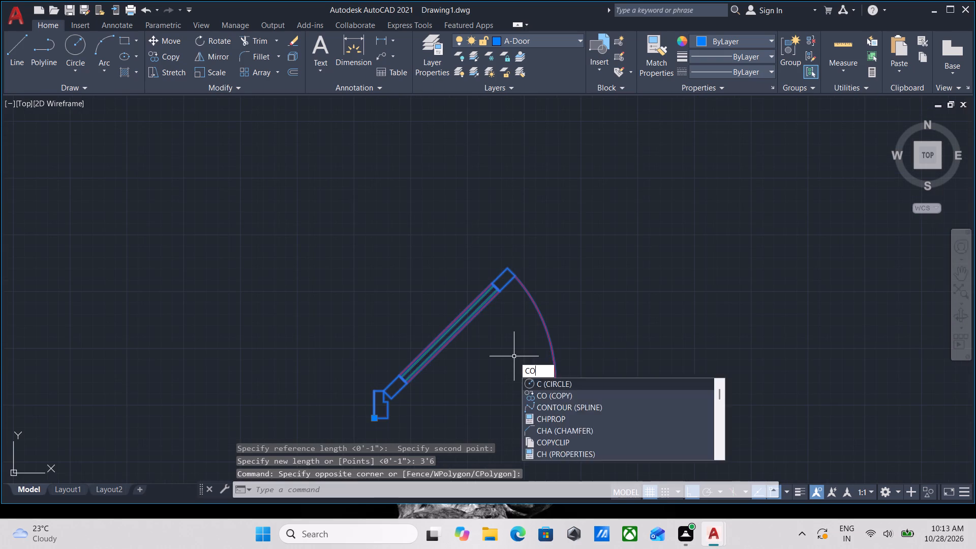
key("Return")
scroll(361, 414, "up", 2)
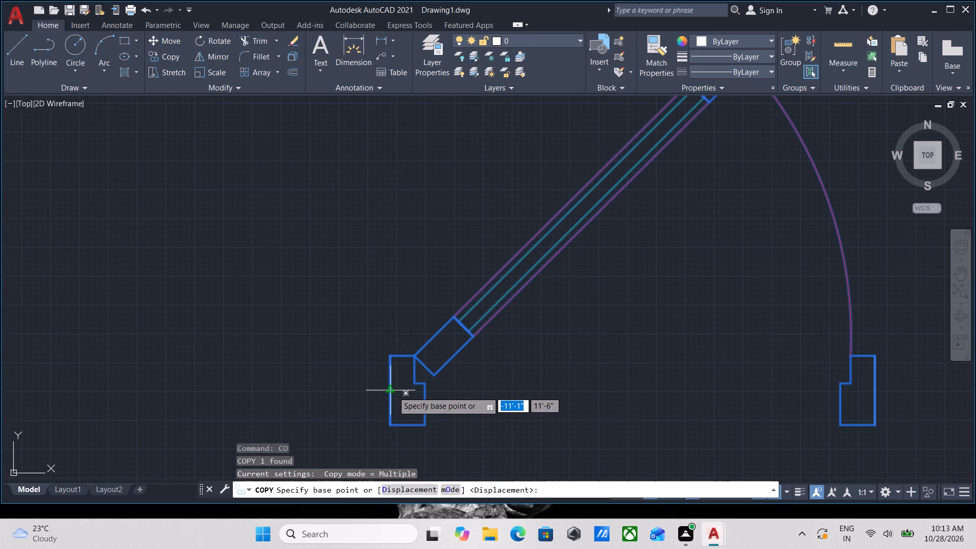
left_click(392, 389)
scroll(664, 427, "down", 2)
middle_click_drag(663, 426, 662, 426)
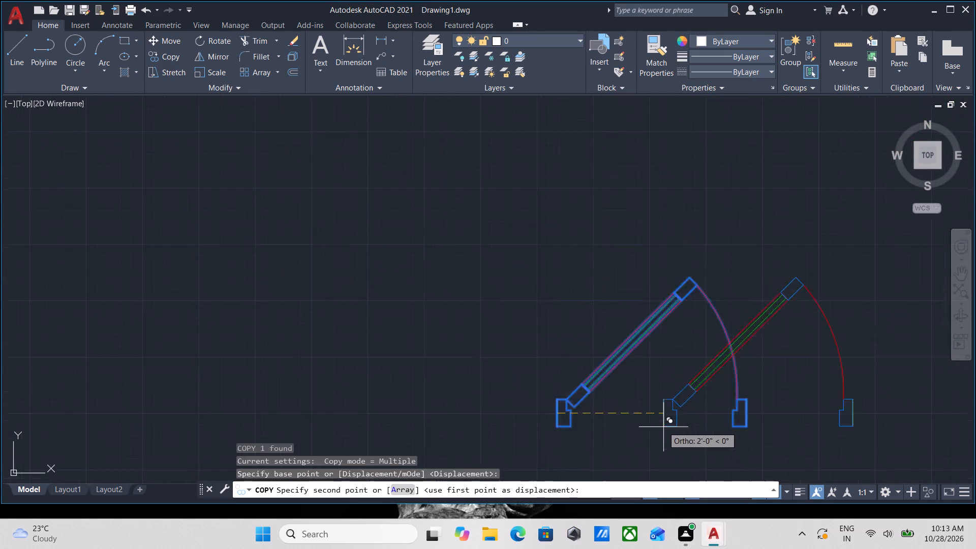
scroll(662, 426, "down", 1)
middle_click_drag(662, 426, 499, 393)
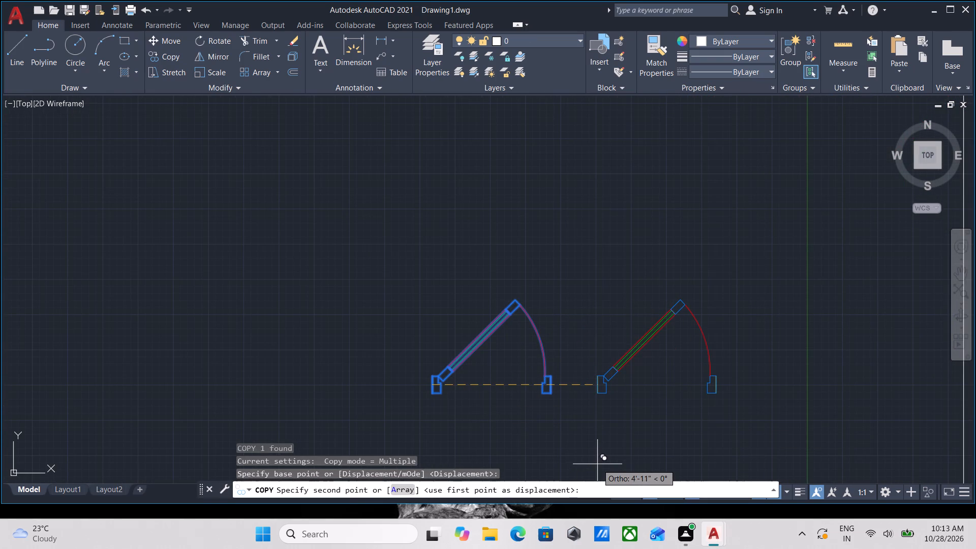
key("F8")
scroll(663, 396, "down", 2)
middle_click_drag(663, 395, 401, 392)
scroll(401, 393, "down", 1)
scroll(494, 382, "down", 2)
middle_click_drag(494, 382, 438, 353)
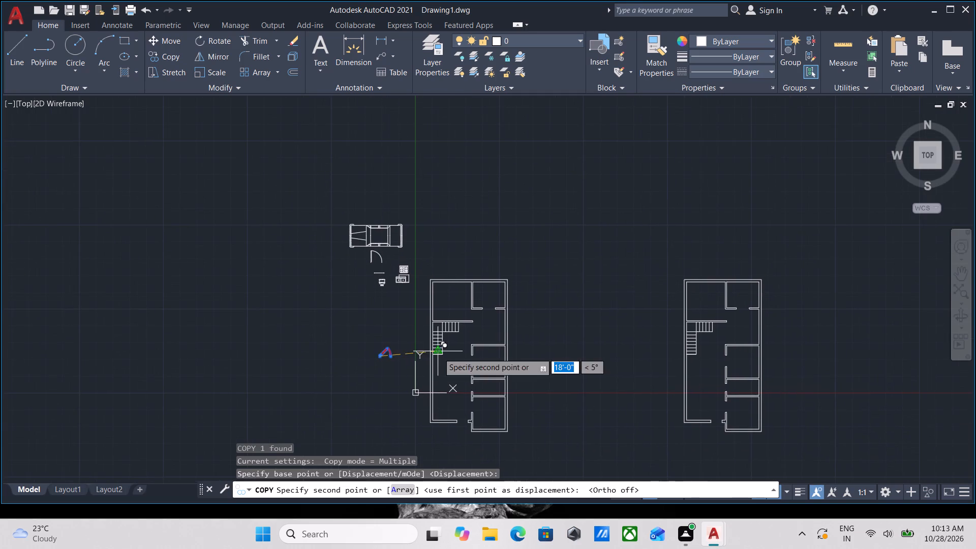
scroll(458, 405, "up", 3)
middle_click_drag(463, 430, 502, 350)
scroll(463, 430, "up", 1)
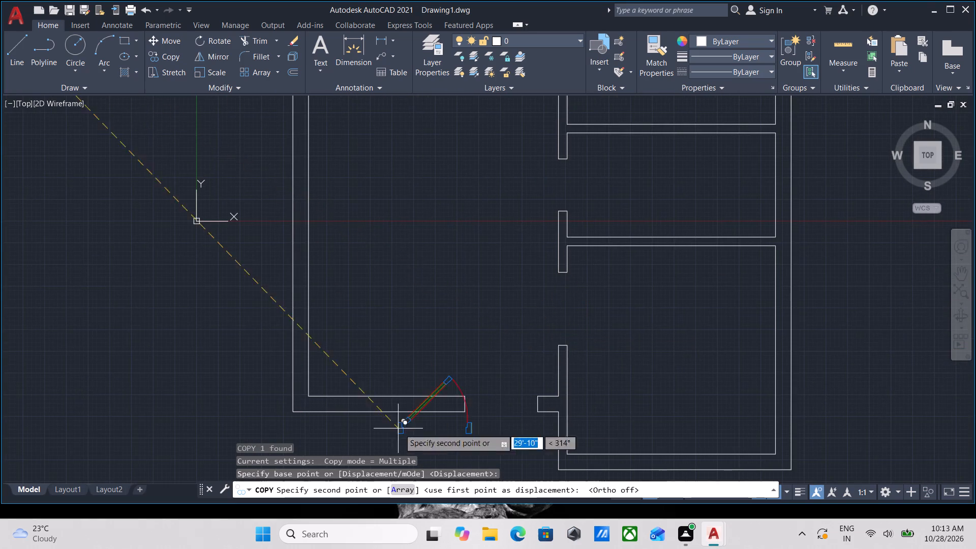
scroll(459, 416, "up", 2)
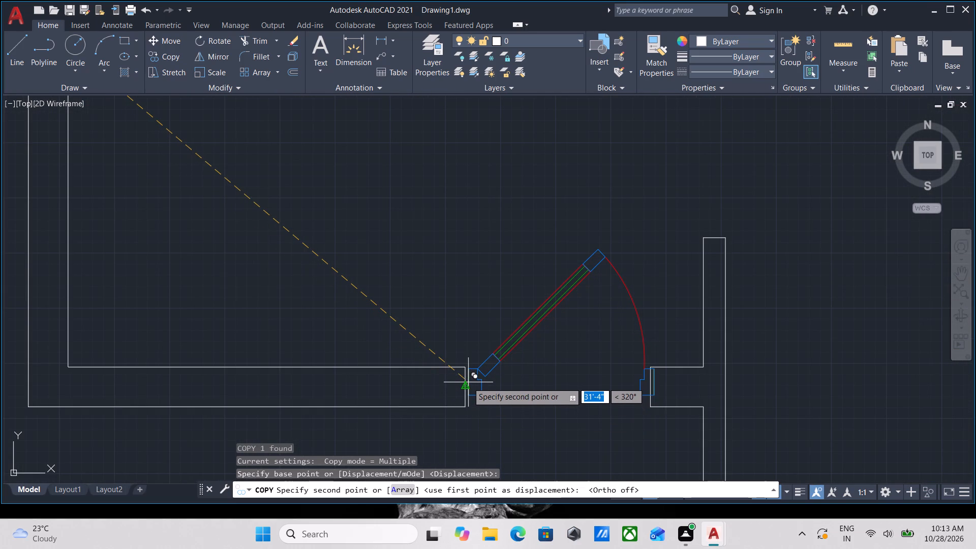
left_click(467, 382)
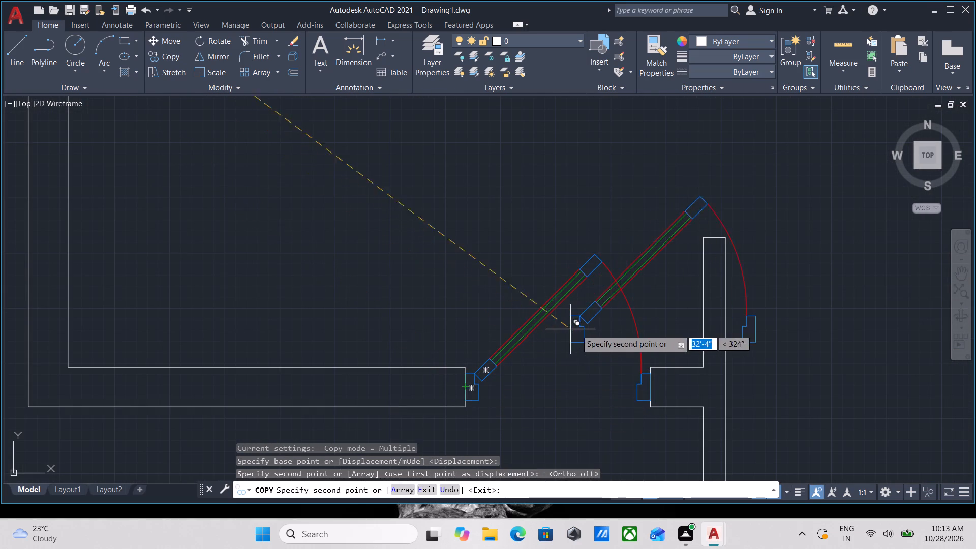
Place another copy of the door at the lower wall end of the doorway to the room just right of the stairs.
scroll(545, 324, "down", 1)
middle_click_drag(540, 338, 513, 396)
scroll(462, 297, "down", 1)
middle_click_drag(462, 298, 460, 351)
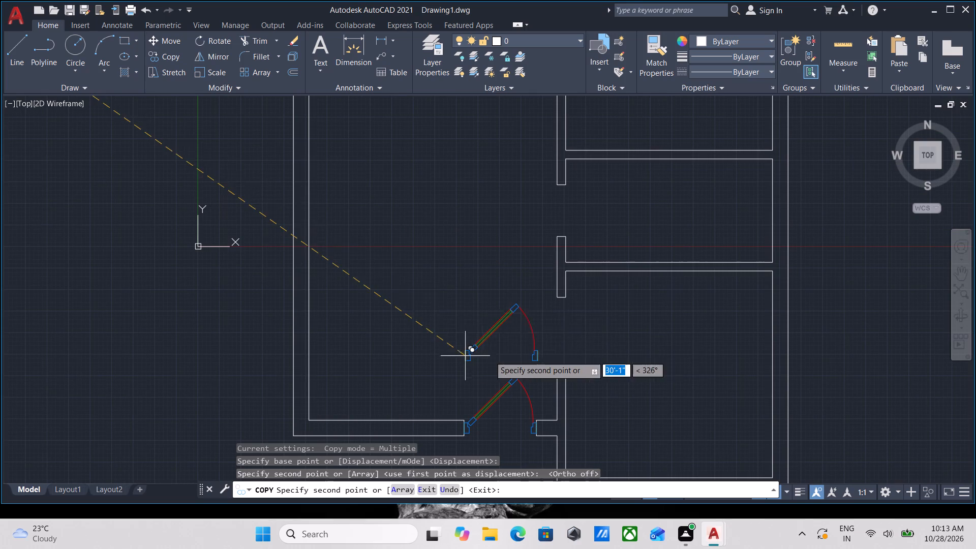
scroll(503, 328, "down", 1)
middle_click_drag(503, 328, 489, 424)
scroll(531, 348, "up", 1)
scroll(531, 348, "down", 1)
middle_click_drag(531, 348, 522, 393)
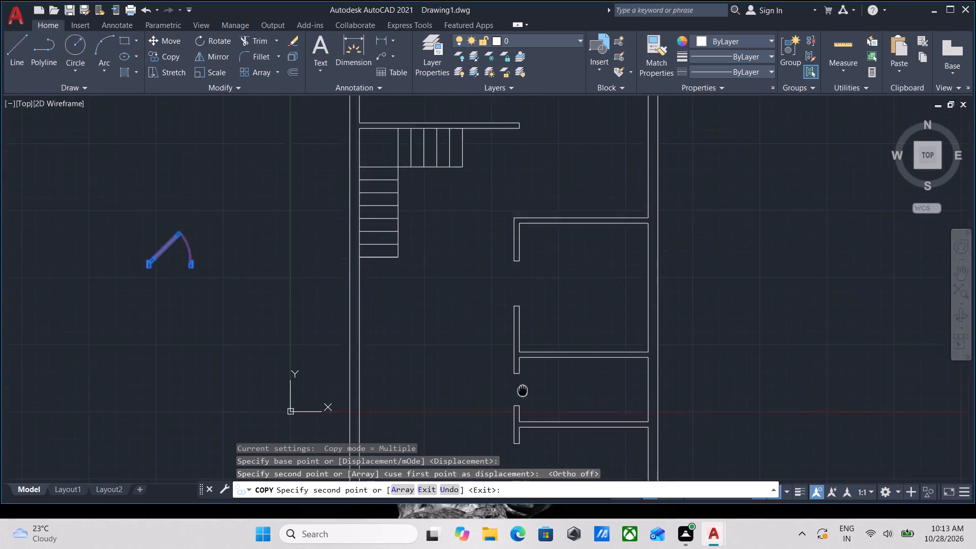
middle_click_drag(522, 393, 523, 437)
scroll(531, 312, "down", 1)
middle_click_drag(531, 312, 527, 367)
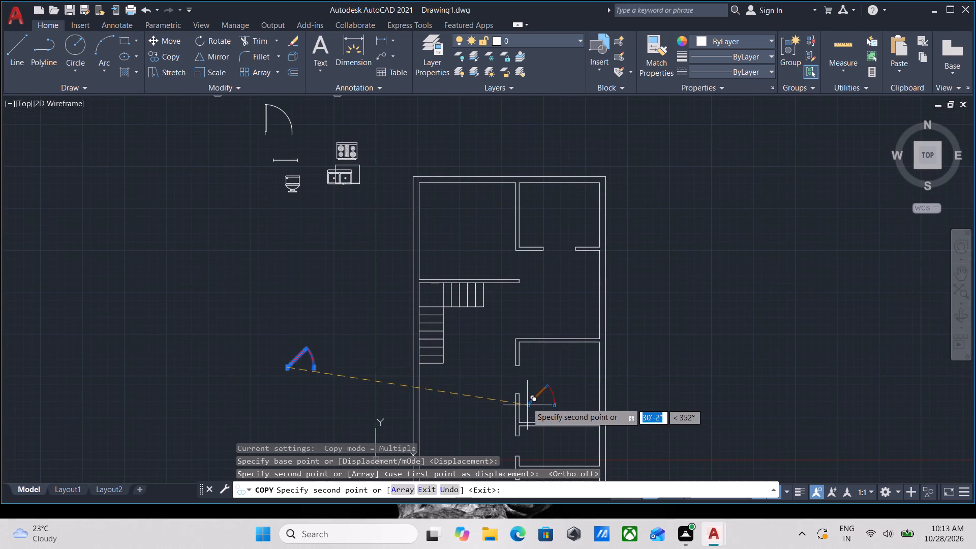
scroll(526, 394, "up", 4)
scroll(520, 365, "down", 3)
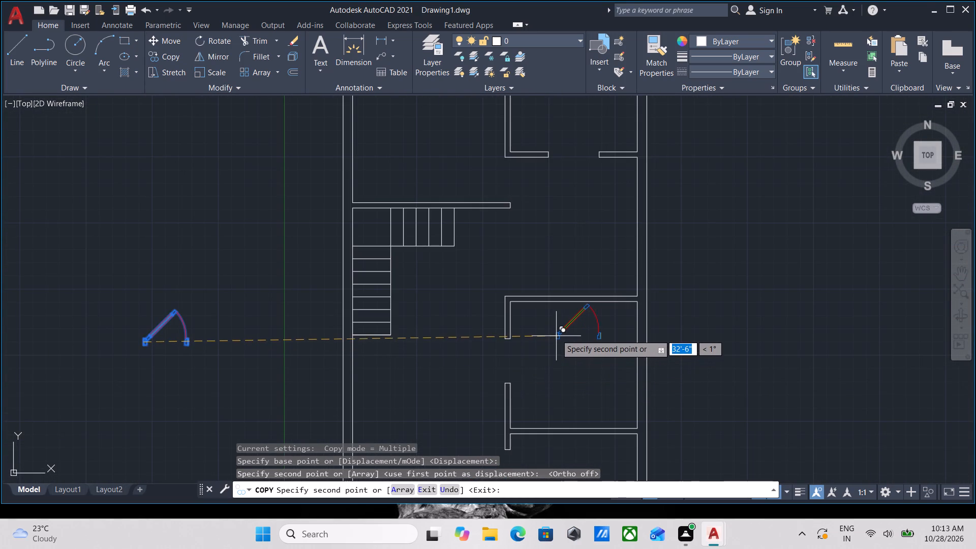
scroll(509, 381, "up", 2)
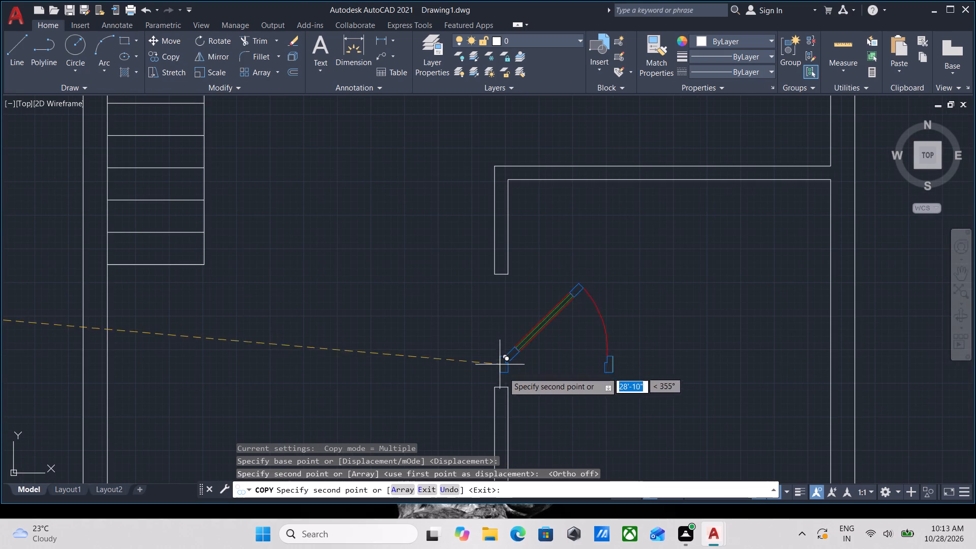
scroll(500, 388, "up", 4)
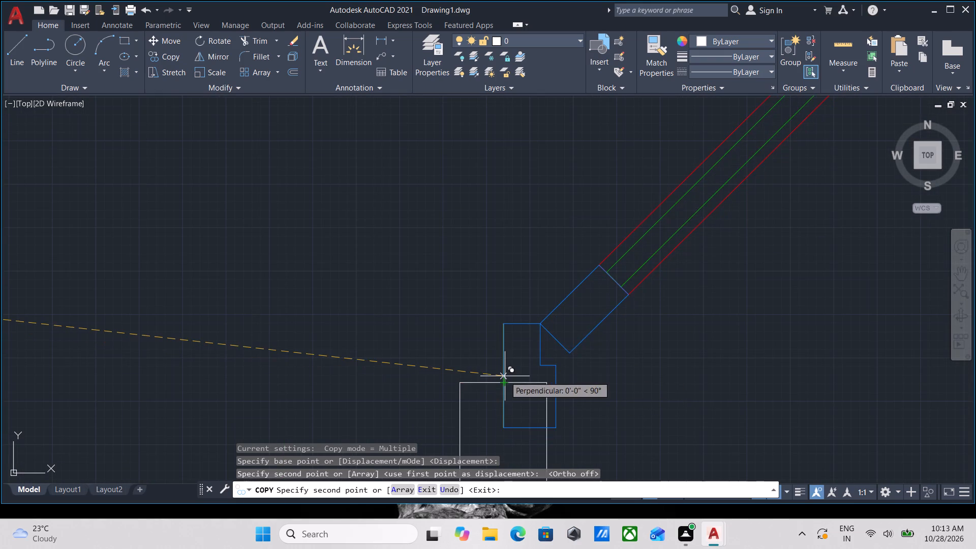
left_click(506, 383)
scroll(574, 317, "down", 3)
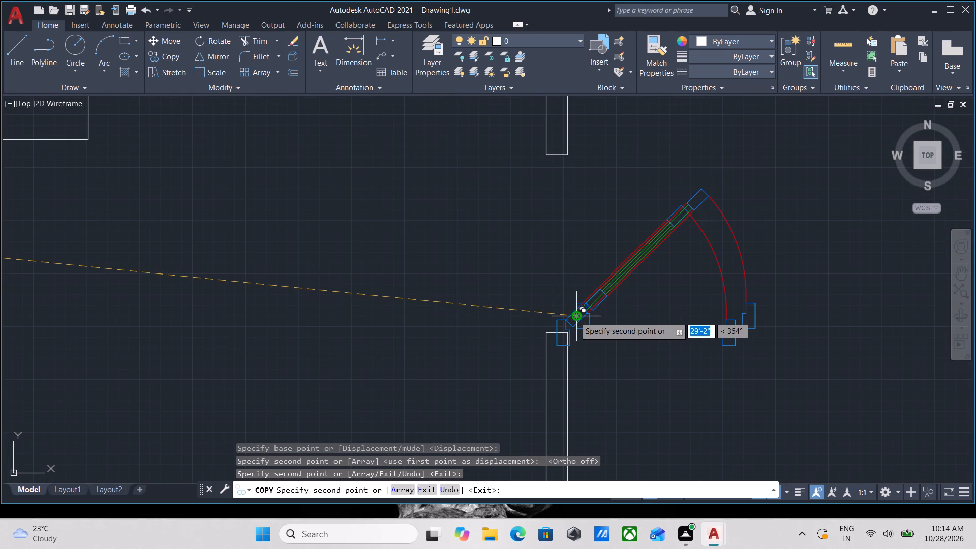
key("Escape")
Rotate this door about the lower wall end's midpoint so its far jamb aligns with the doorway's upper wall end.
left_click(614, 320)
left_click(565, 273)
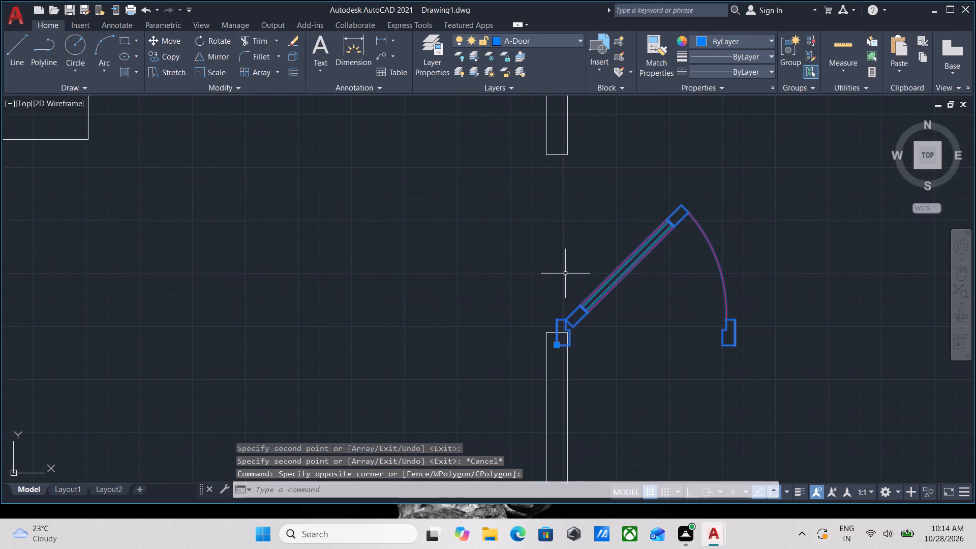
type("RO")
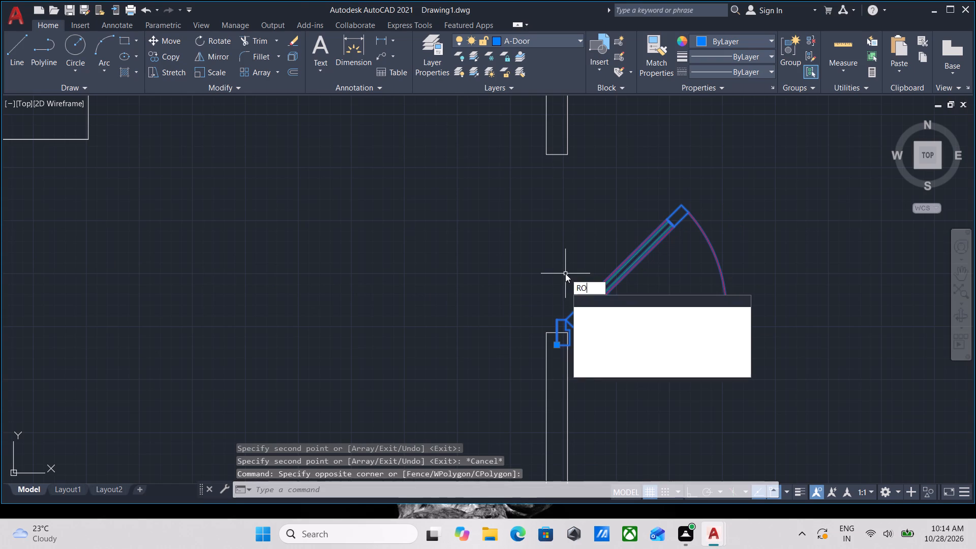
key("Return")
left_click(558, 333)
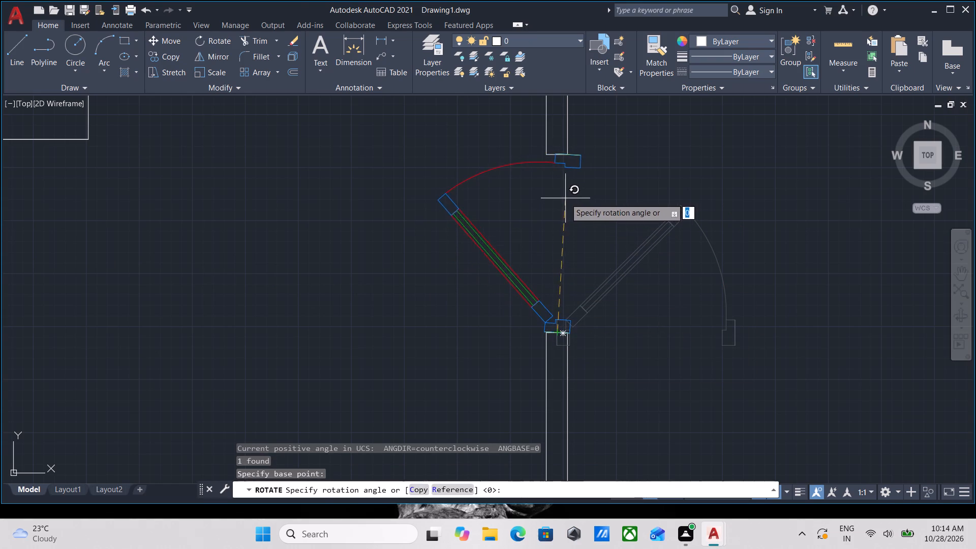
left_click(560, 151)
Copy the rotated door from its lower jamb to the lower wall end of the bottom-right room's doorway in the first plan.
scroll(566, 230, "down", 2)
left_click(553, 224)
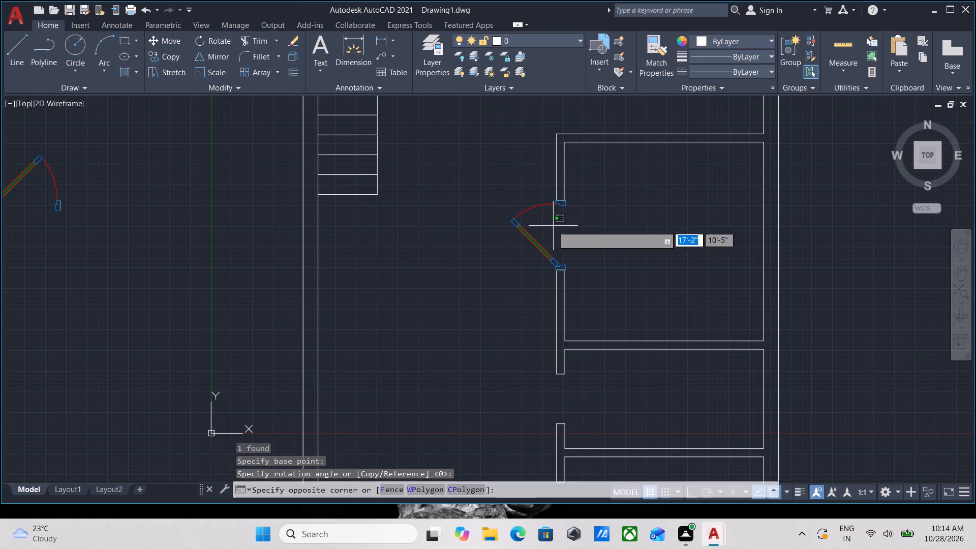
left_click(496, 193)
scroll(562, 235, "up", 2)
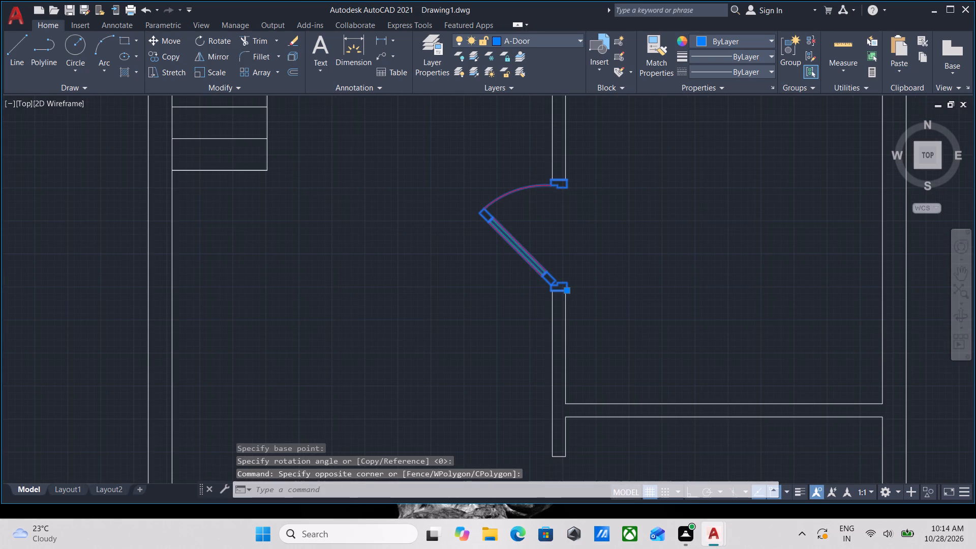
key("c")
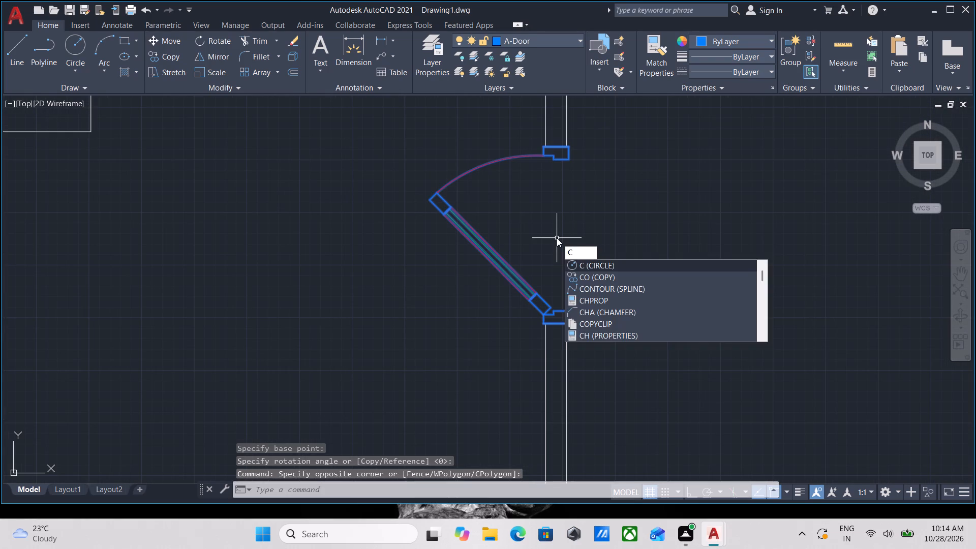
key("o")
key("Return")
scroll(566, 242, "down", 2)
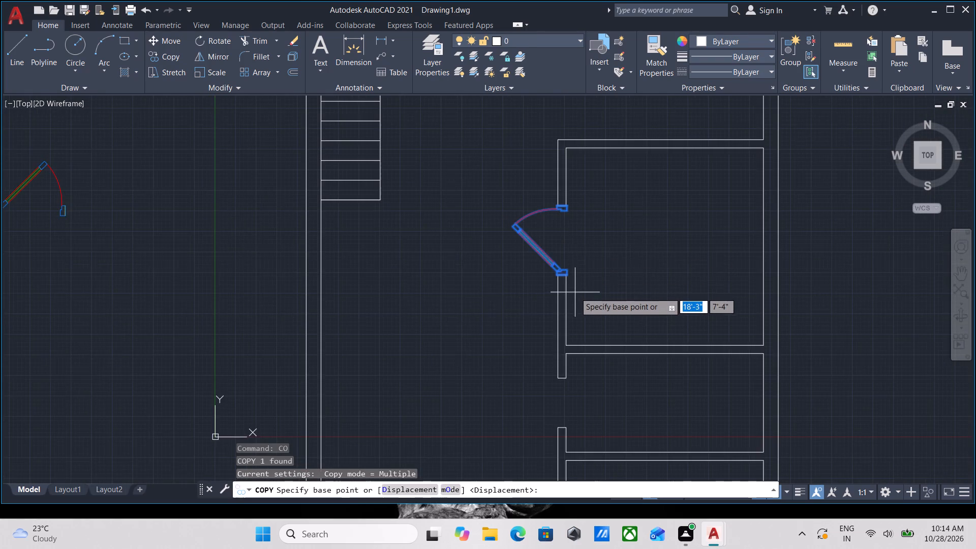
scroll(574, 293, "up", 3)
scroll(563, 235, "down", 3)
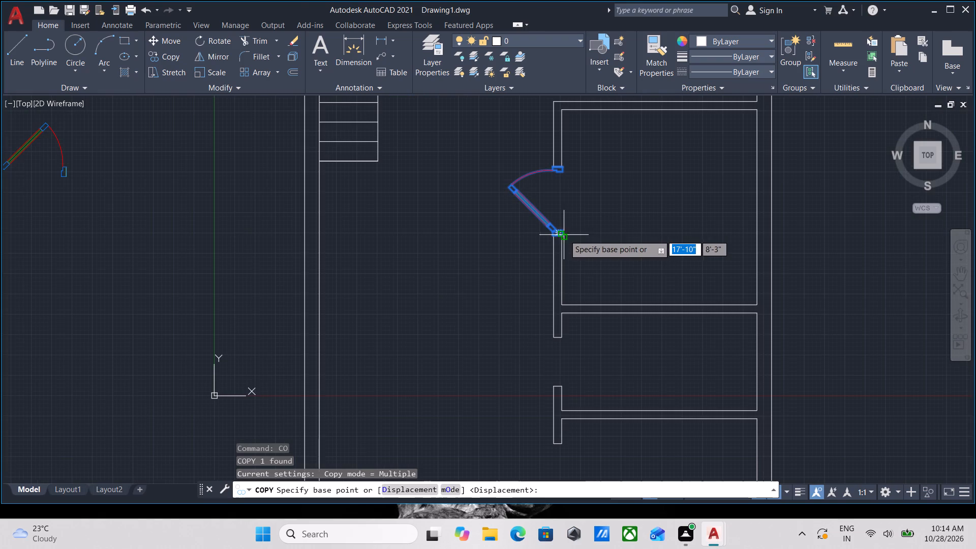
scroll(559, 225, "up", 3)
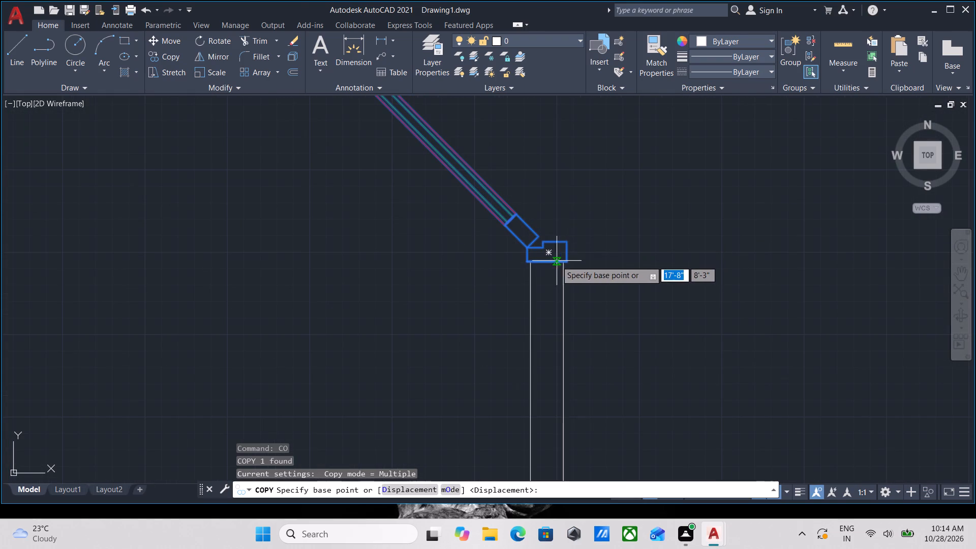
left_click(545, 263)
scroll(541, 332, "down", 3)
middle_click_drag(540, 332, 570, 223)
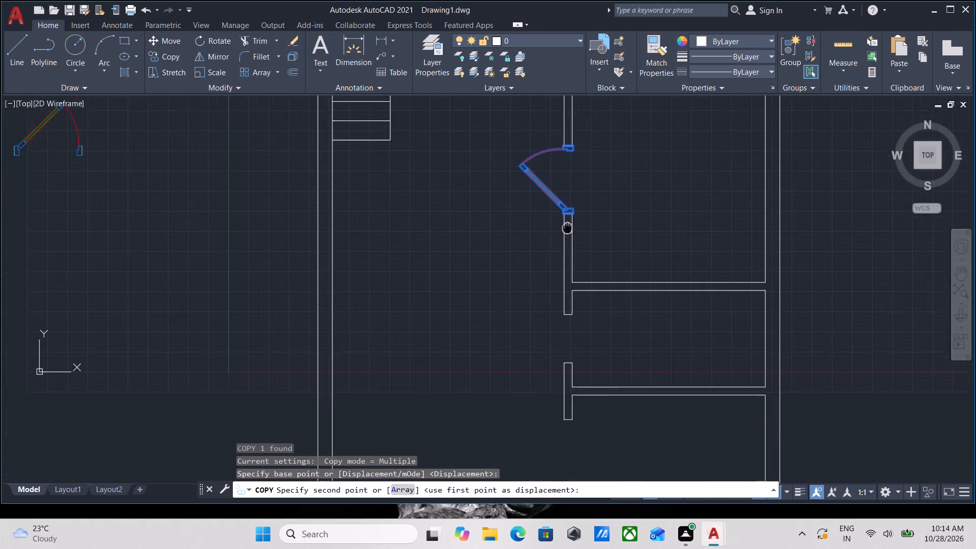
middle_click_drag(570, 223, 584, 204)
scroll(579, 364, "down", 1)
middle_click_drag(579, 364, 626, 268)
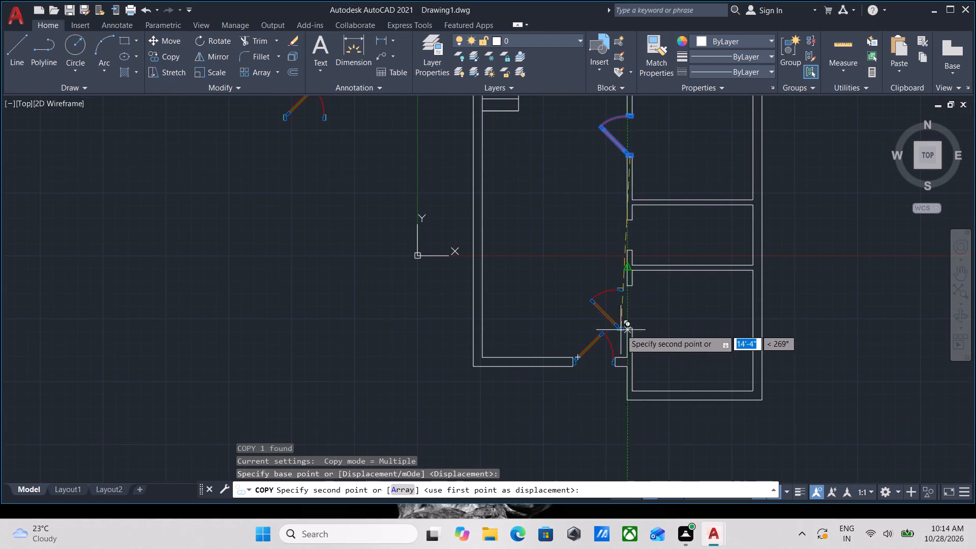
scroll(623, 327, "up", 2)
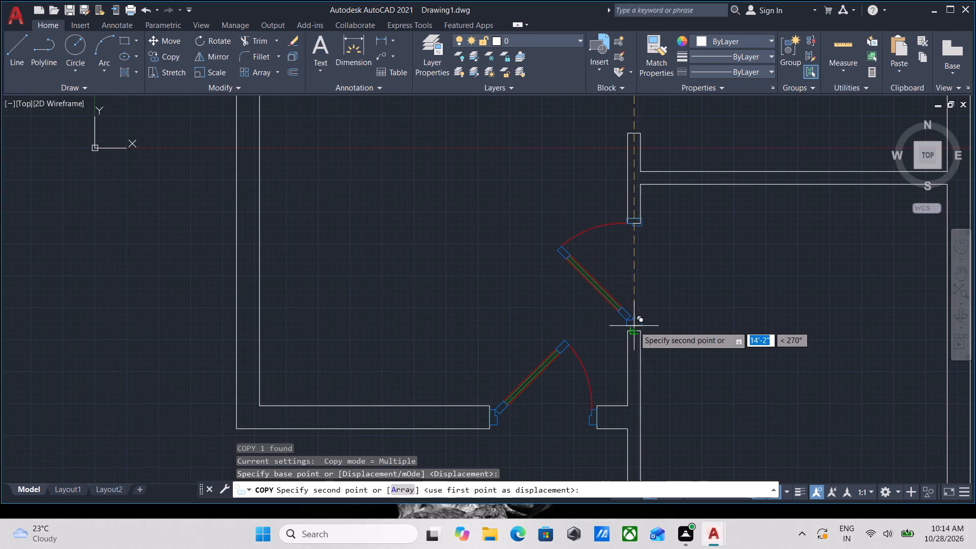
left_click(635, 328)
scroll(678, 226, "down", 2)
middle_click_drag(678, 226, 677, 250)
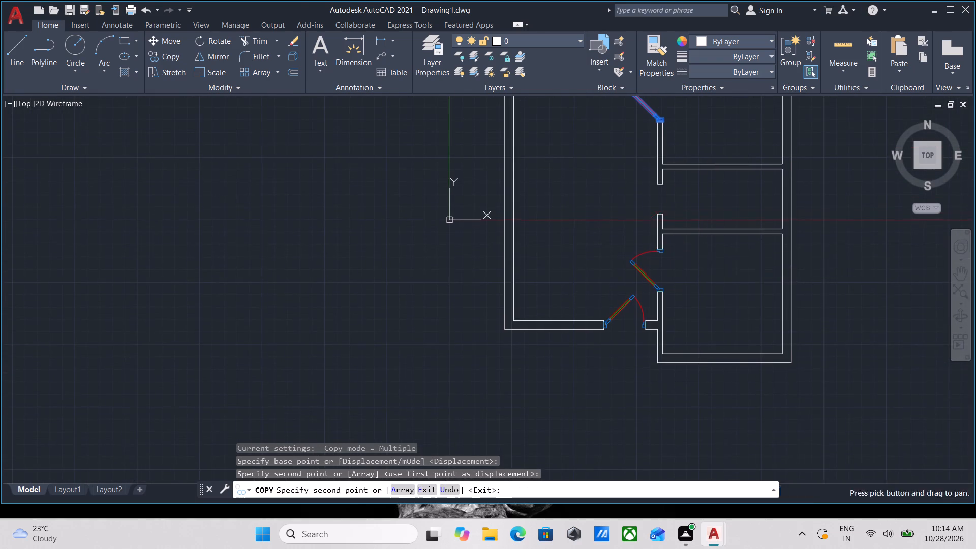
scroll(624, 179, "down", 1)
middle_click_drag(624, 179, 626, 245)
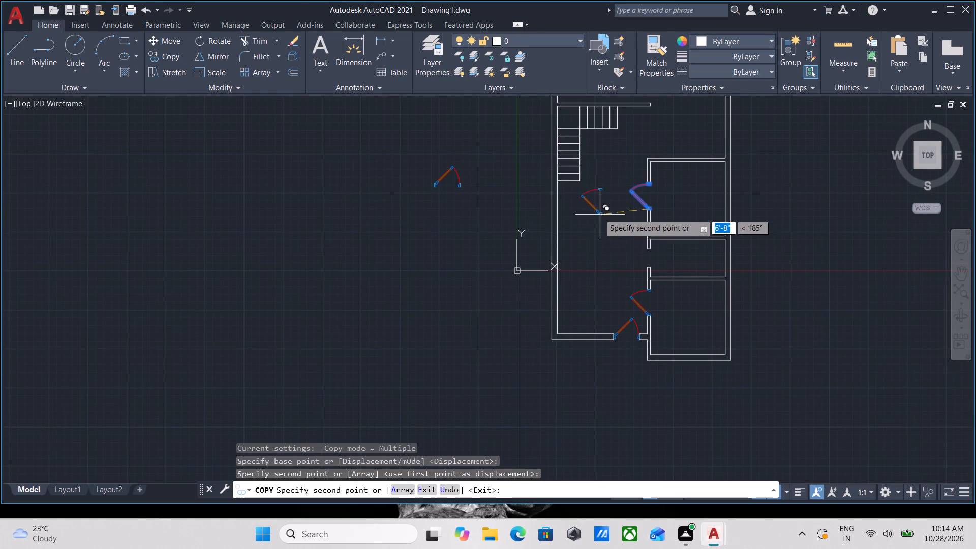
middle_click_drag(599, 212, 582, 299)
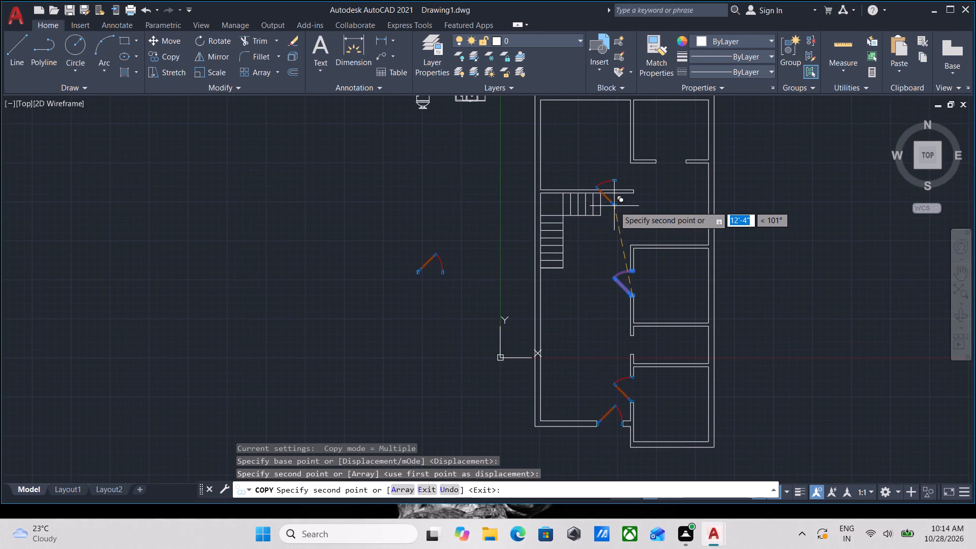
scroll(614, 206, "up", 1)
scroll(614, 206, "down", 2)
middle_click_drag(614, 206, 615, 258)
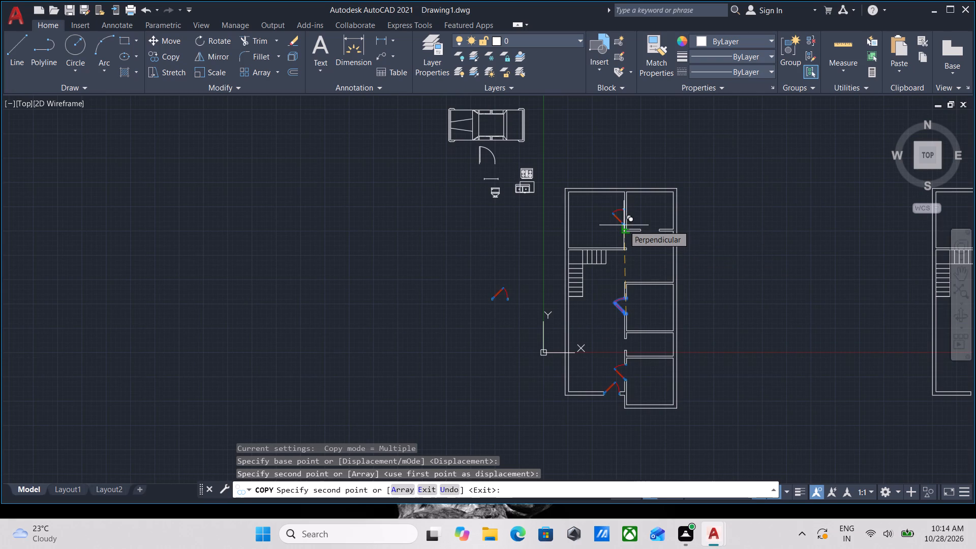
key("Escape")
Assign the loose white door block below the car to the DOORS layer.
scroll(512, 240, "up", 2)
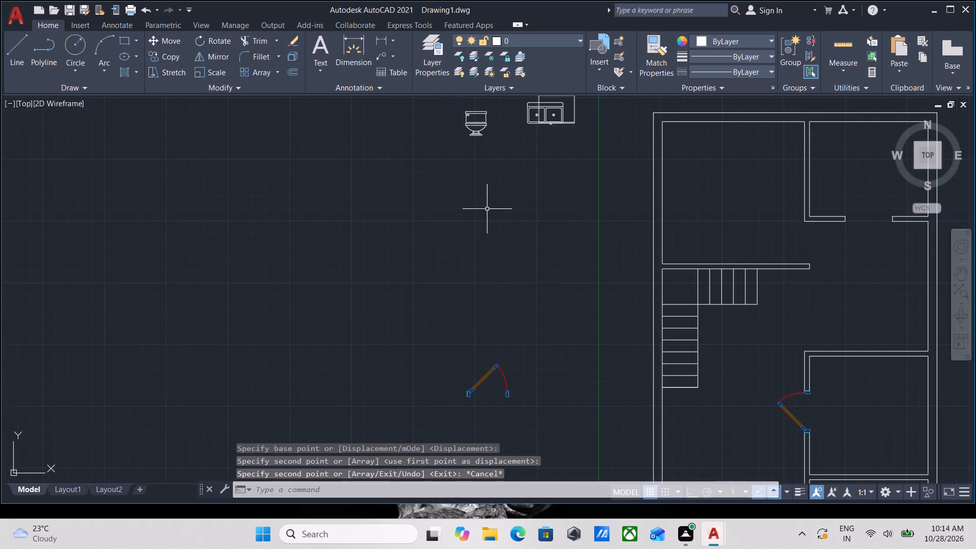
middle_click_drag(493, 199, 497, 345)
scroll(466, 214, "up", 2)
middle_click_drag(466, 212, 476, 332)
left_click(555, 271)
left_click(364, 225)
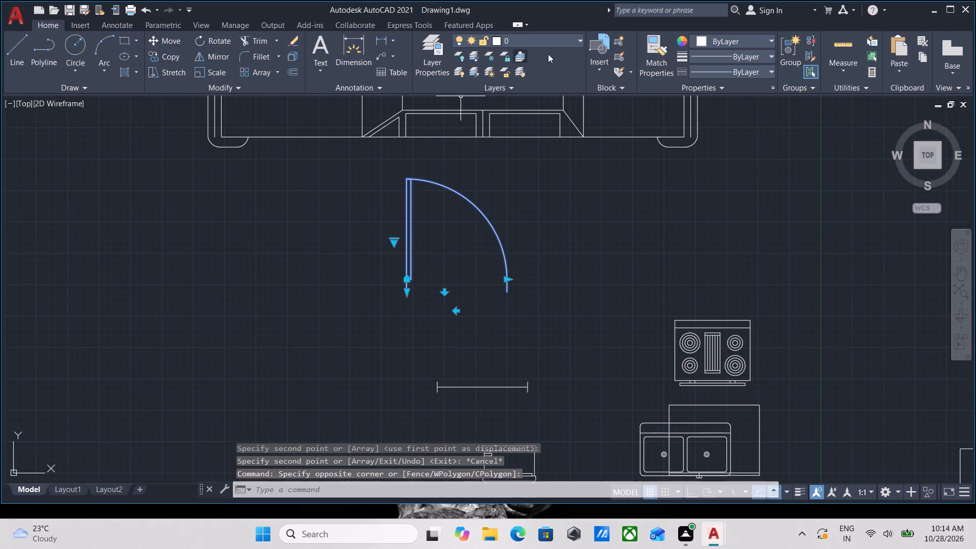
left_click(555, 38)
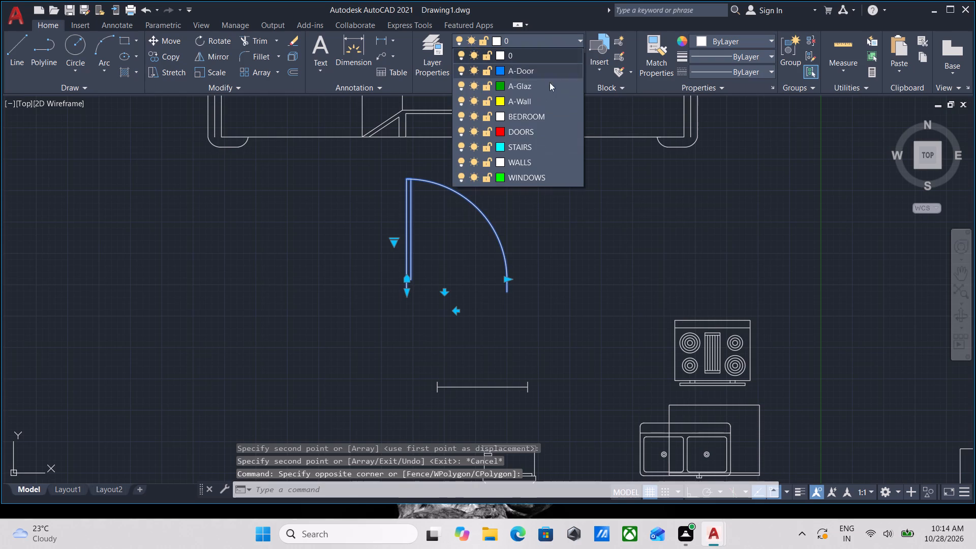
left_click(534, 129)
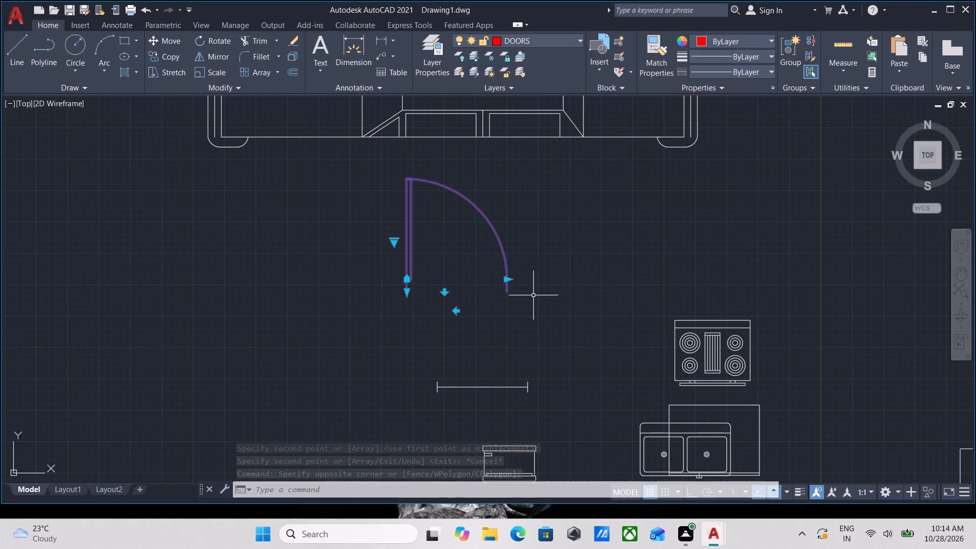
Resize this loose door block to a width of 2'-6".
left_click(508, 277)
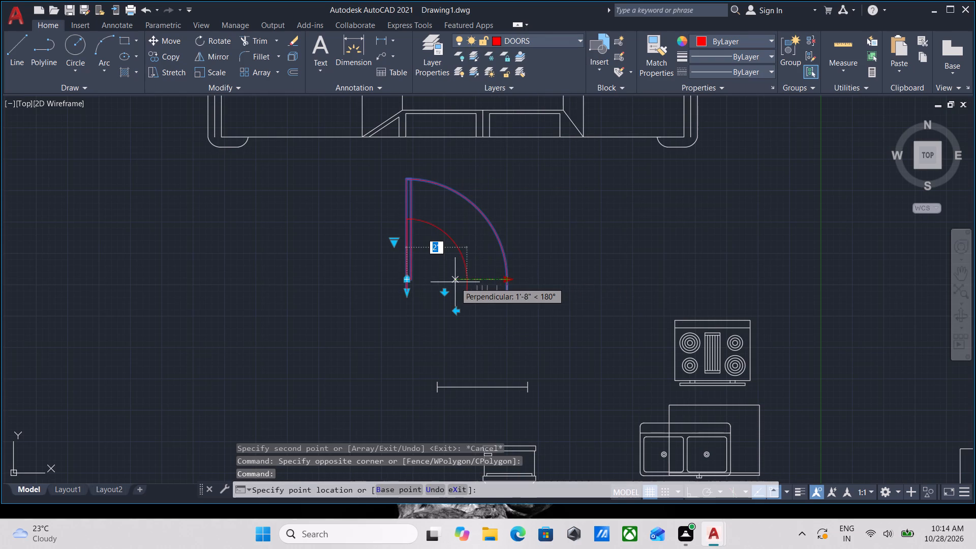
left_click(480, 285)
key("Escape")
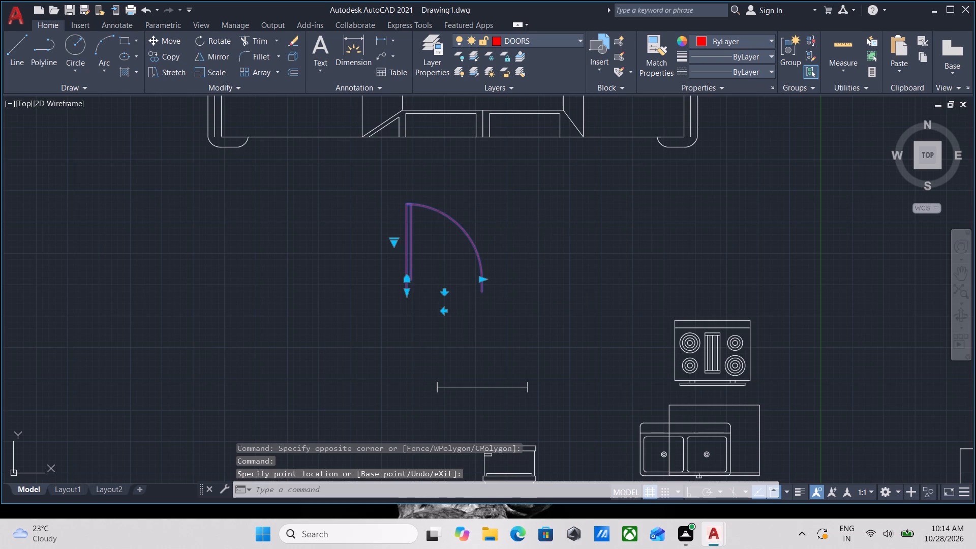
Copy the resized door from its hinge-side bottom endpoint to the upper wall end's outer corner at the small middle room's doorway in the first plan.
left_click(546, 264)
left_click(412, 259)
scroll(460, 260, "up", 1)
middle_click_drag(374, 254, 408, 283)
type("CO")
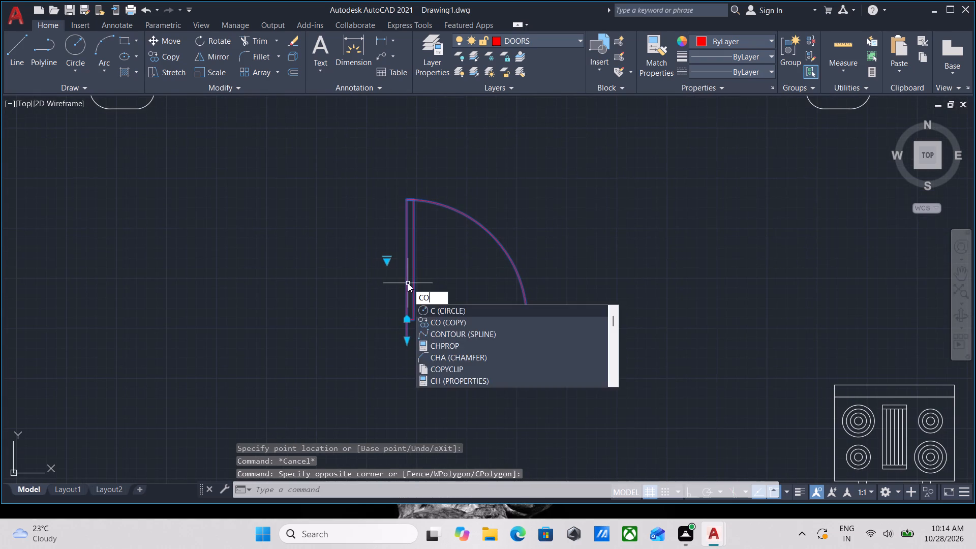
key("Return")
left_click(405, 337)
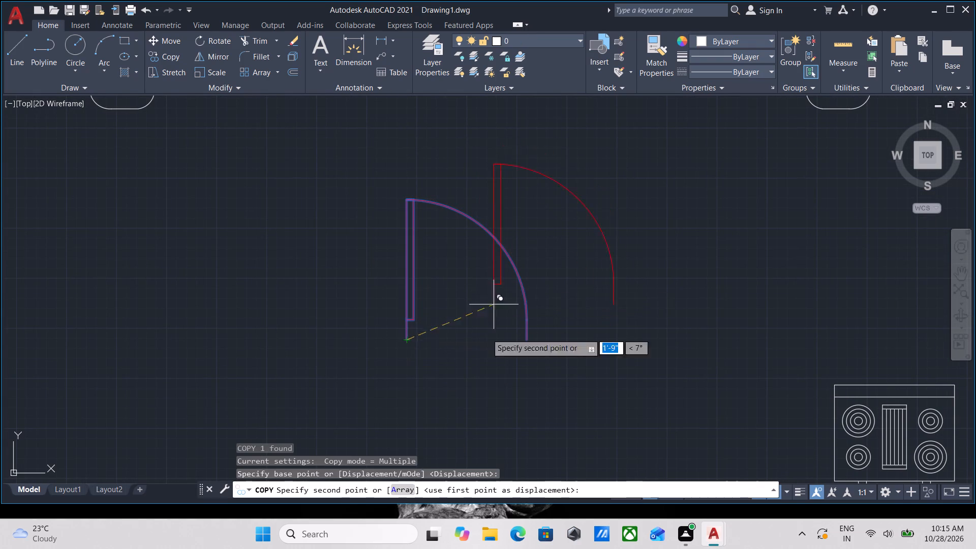
scroll(483, 343, "down", 3)
middle_click_drag(480, 342, 320, 223)
scroll(323, 204, "up", 1)
scroll(476, 177, "down", 2)
scroll(591, 323, "down", 1)
middle_click_drag(581, 319, 540, 303)
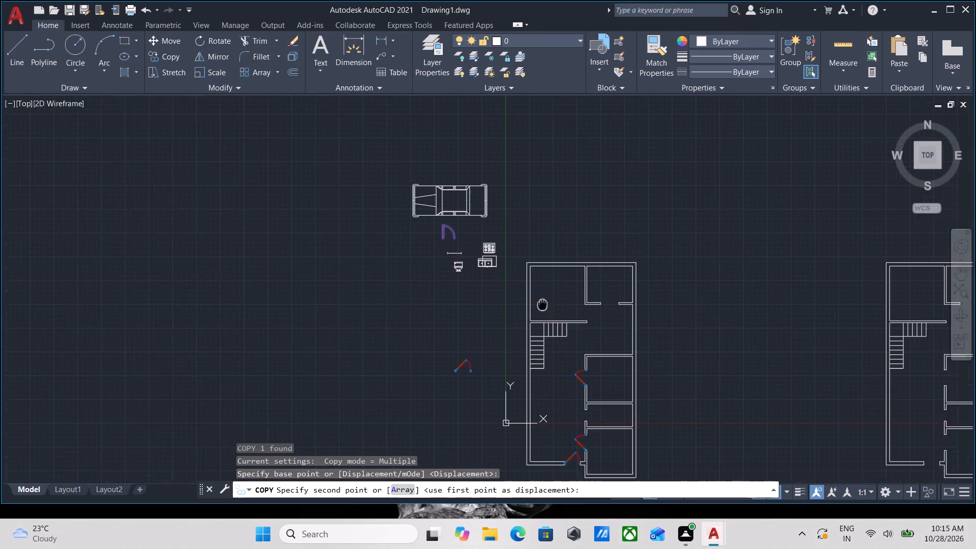
middle_click_drag(540, 303, 429, 241)
scroll(509, 341, "up", 3)
scroll(402, 355, "up", 3)
scroll(379, 377, "down", 2)
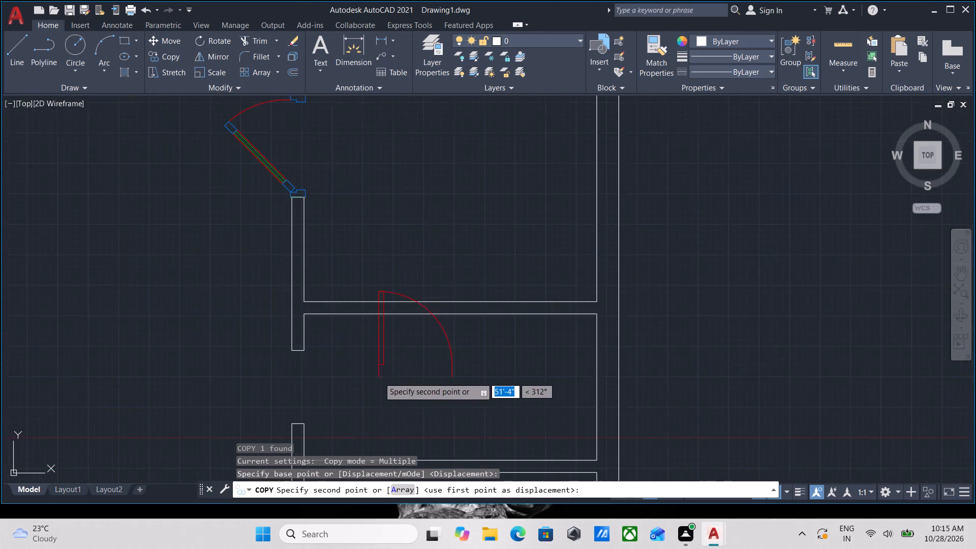
middle_click_drag(379, 378, 517, 269)
scroll(523, 264, "up", 1)
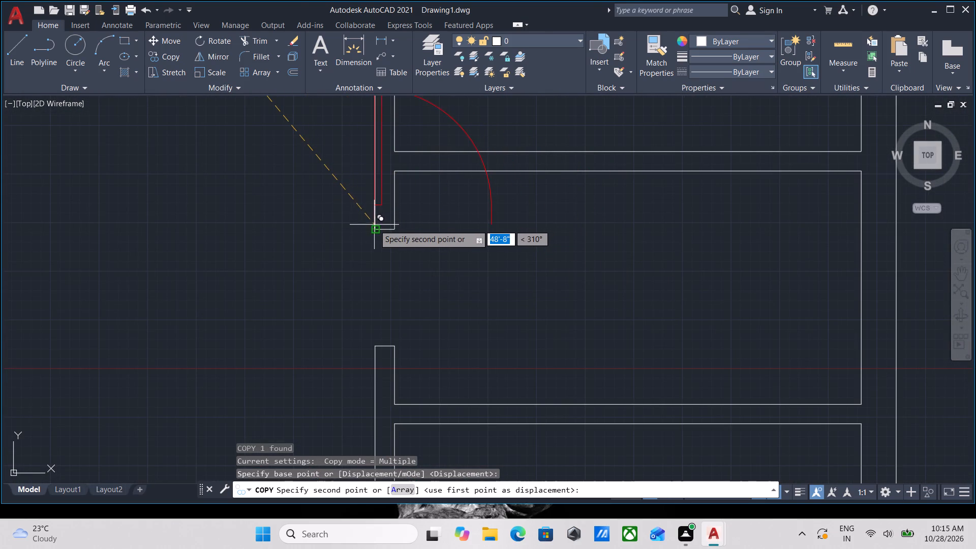
left_click(374, 228)
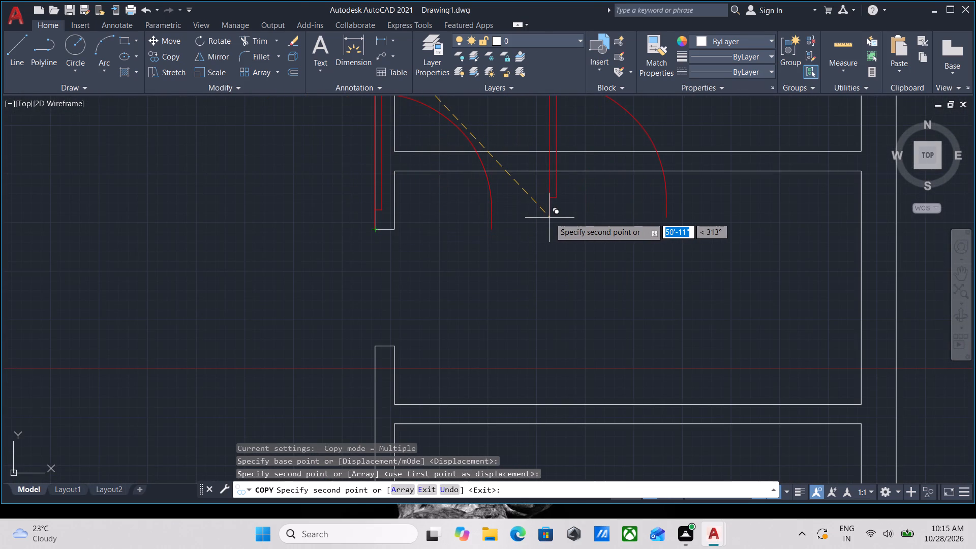
key("Escape")
Rotate the copied door about that upper wall corner so it closes onto the doorway's lower wall end and swings into the small room.
left_click(536, 251)
left_click(447, 186)
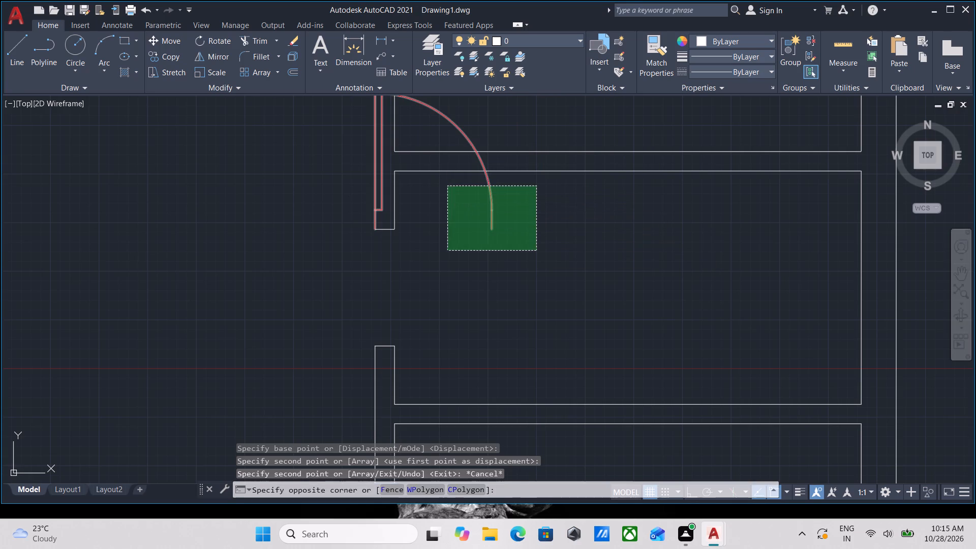
type("RO")
key("Return")
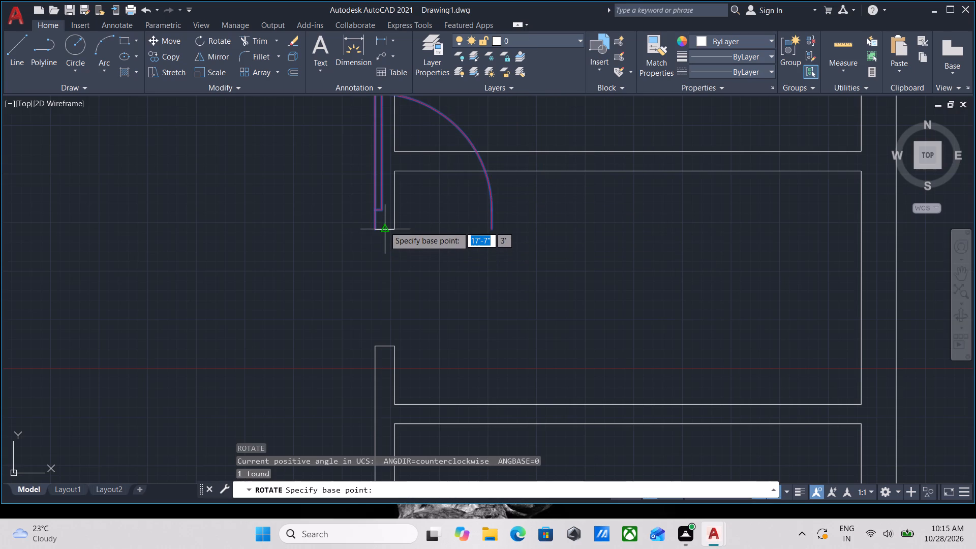
left_click(373, 228)
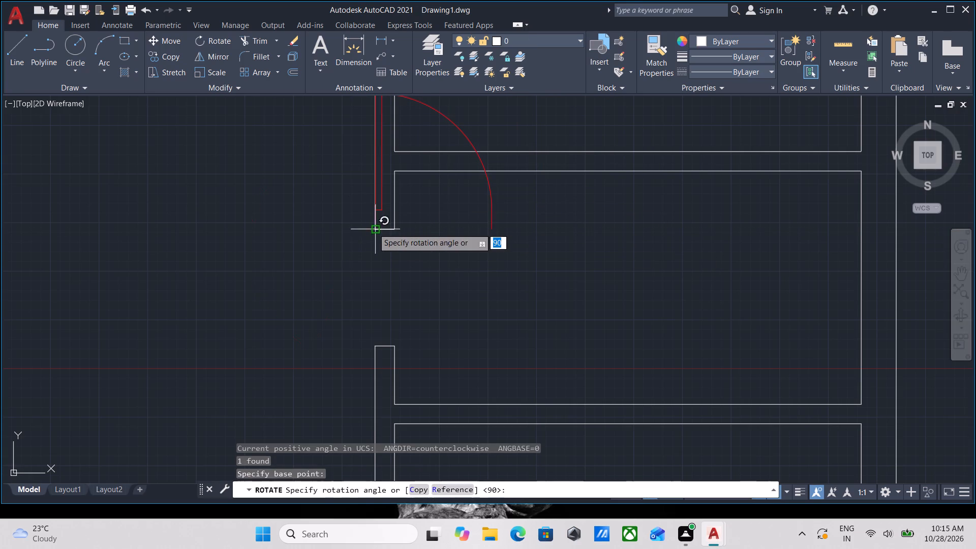
left_click(375, 343)
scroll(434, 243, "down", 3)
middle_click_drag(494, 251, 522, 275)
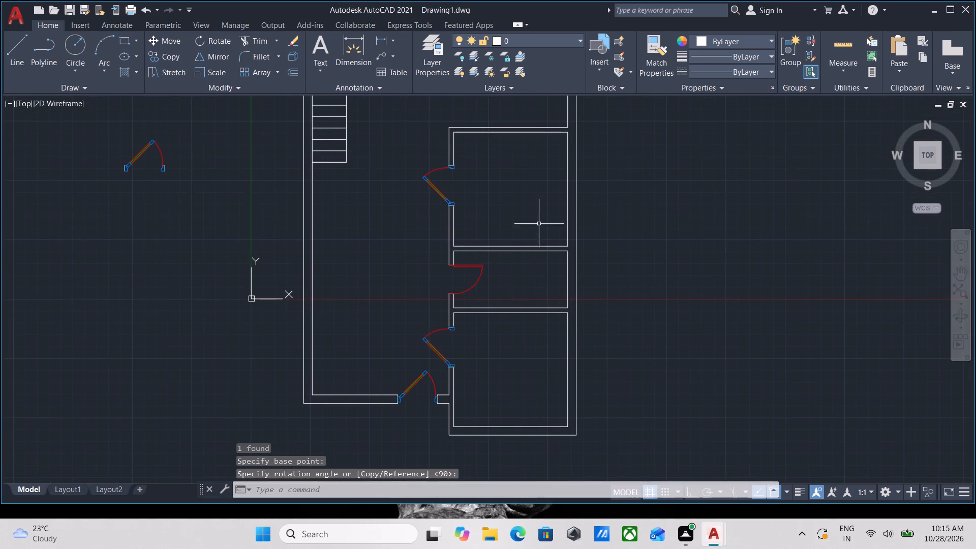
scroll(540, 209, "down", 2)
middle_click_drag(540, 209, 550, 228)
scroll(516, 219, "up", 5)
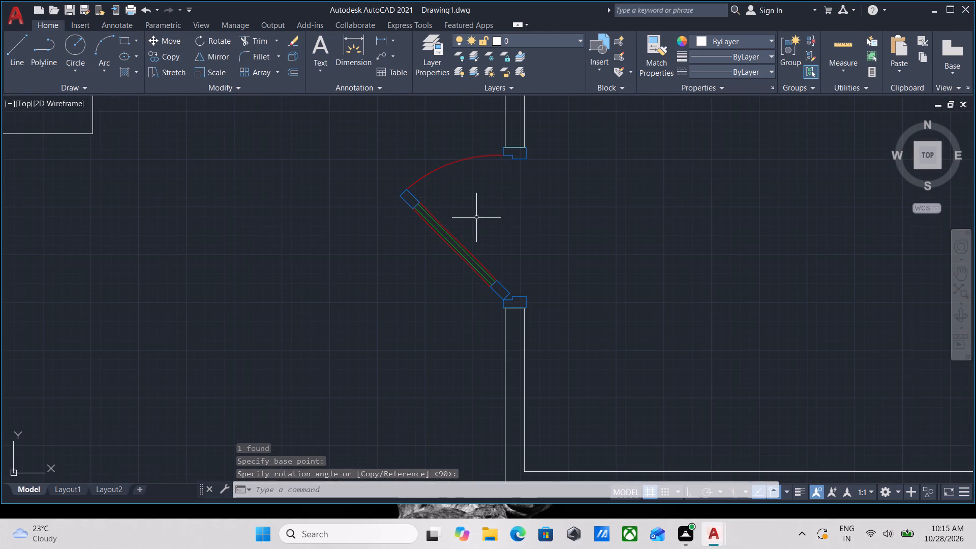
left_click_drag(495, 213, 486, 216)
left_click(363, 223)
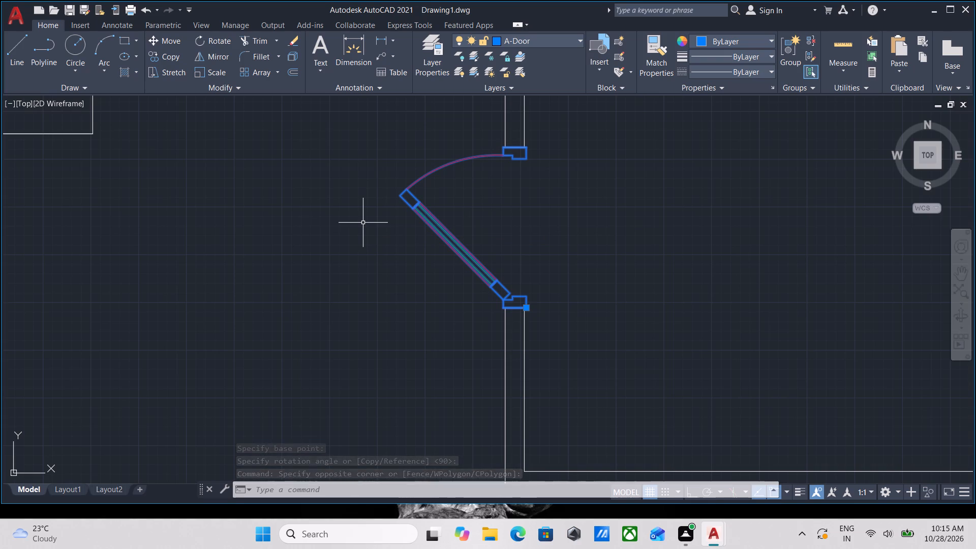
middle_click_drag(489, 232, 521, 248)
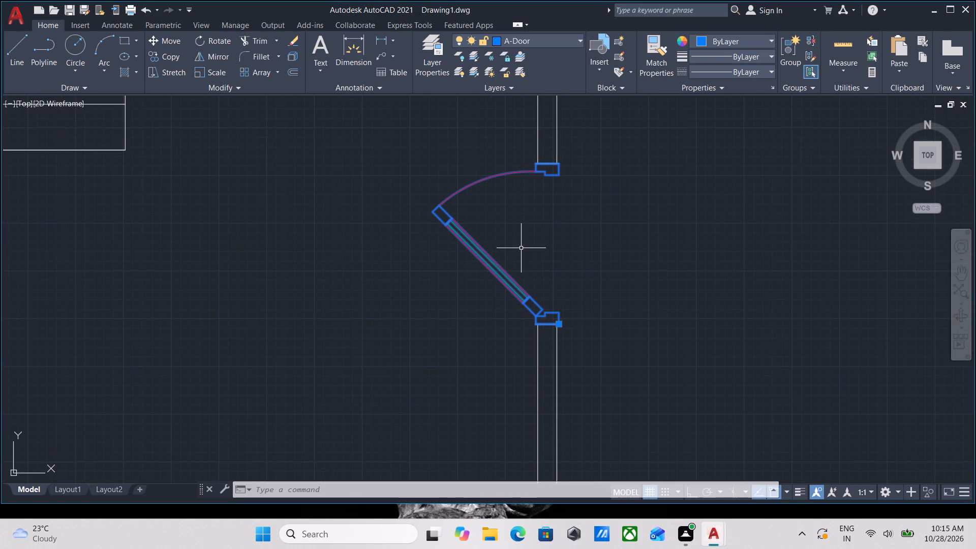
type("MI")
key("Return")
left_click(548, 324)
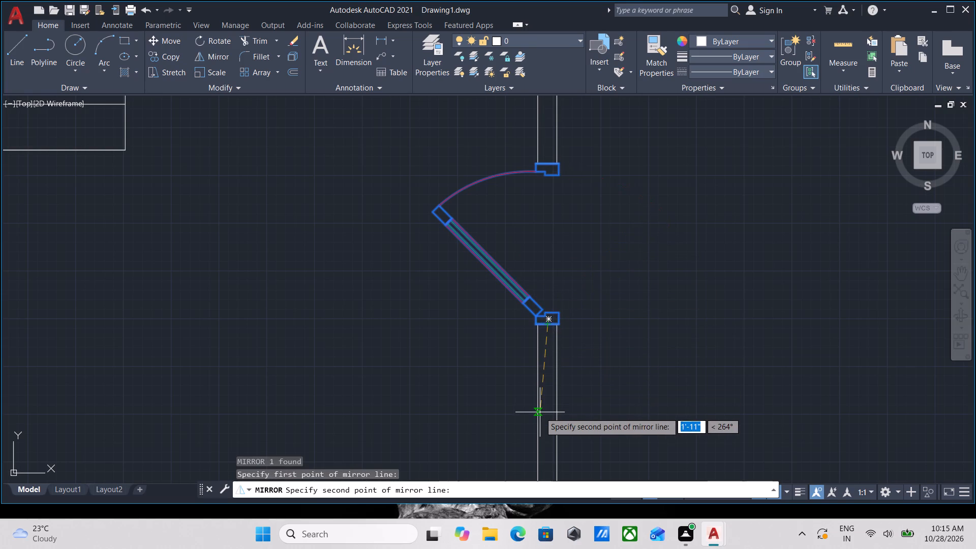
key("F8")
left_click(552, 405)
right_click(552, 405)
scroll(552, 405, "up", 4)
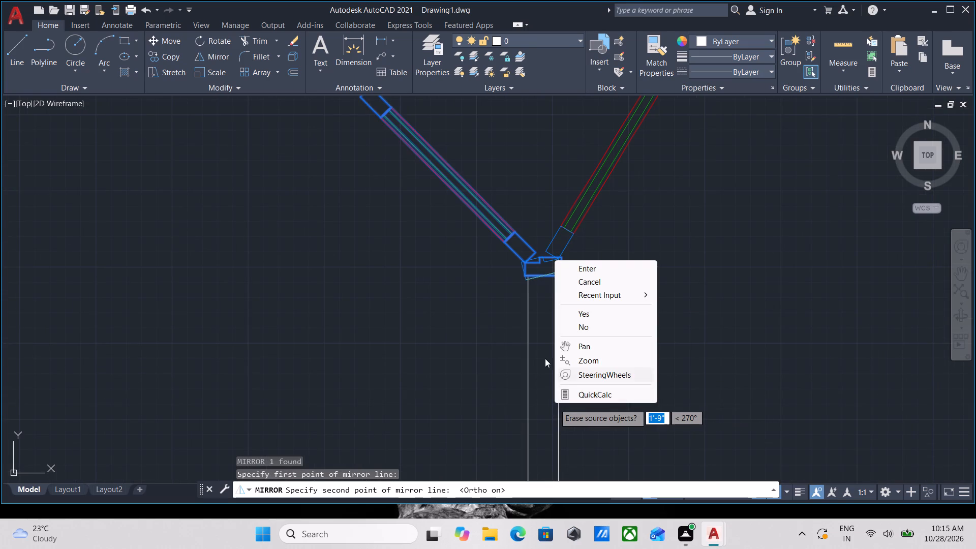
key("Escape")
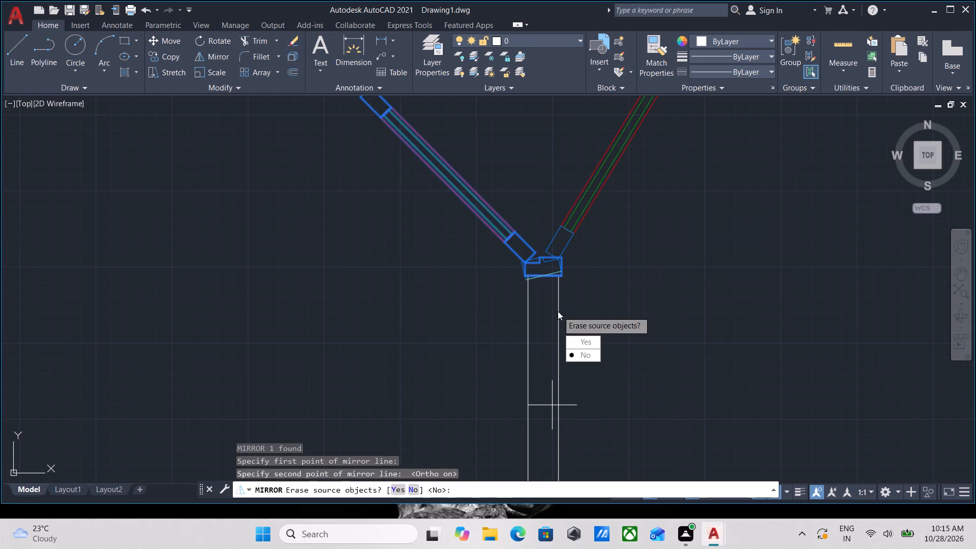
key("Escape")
Mirror the door of the room above the small room about a vertical line through its lower wall end's midpoint, erasing the source.
left_click(537, 210)
left_click(396, 206)
scroll(448, 228, "down", 1)
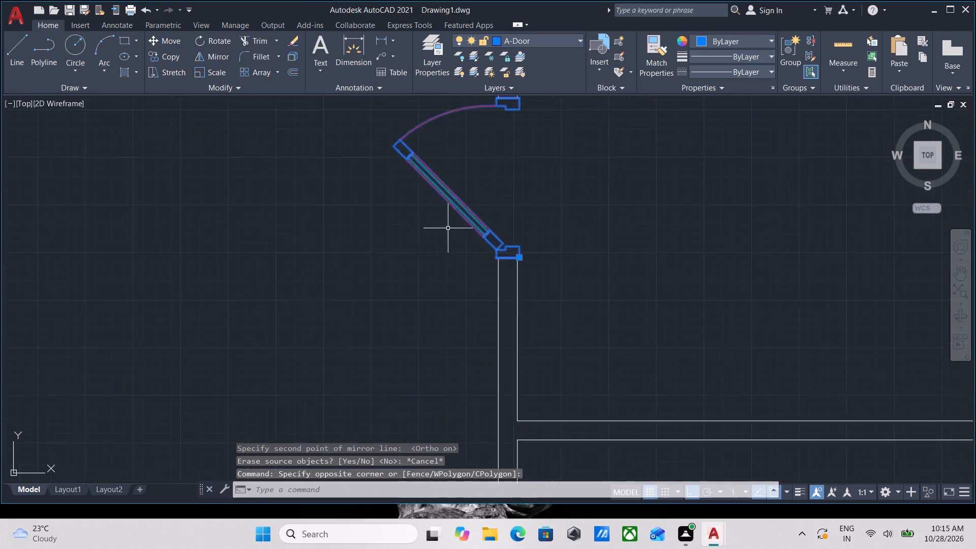
scroll(448, 229, "down", 1)
middle_click_drag(449, 230, 483, 302)
key("n")
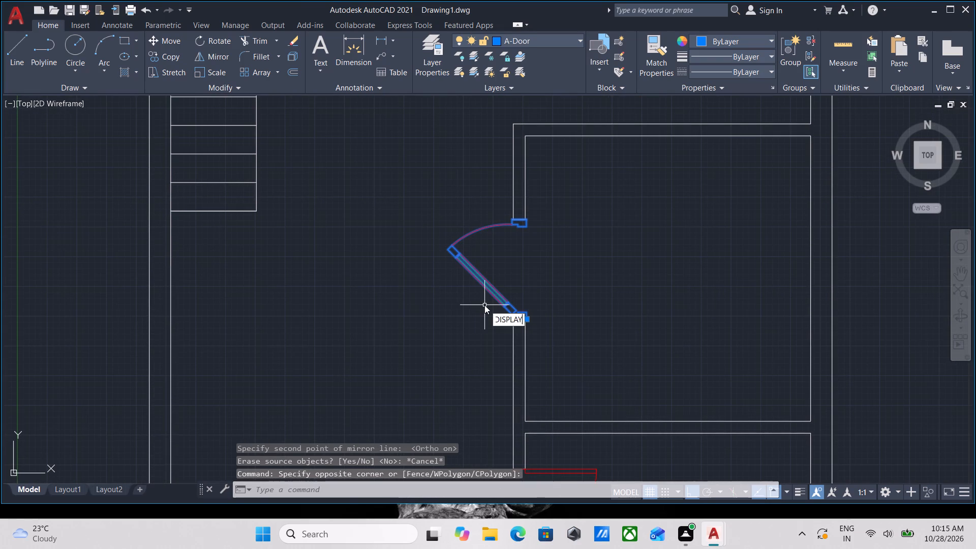
key("BackSpace")
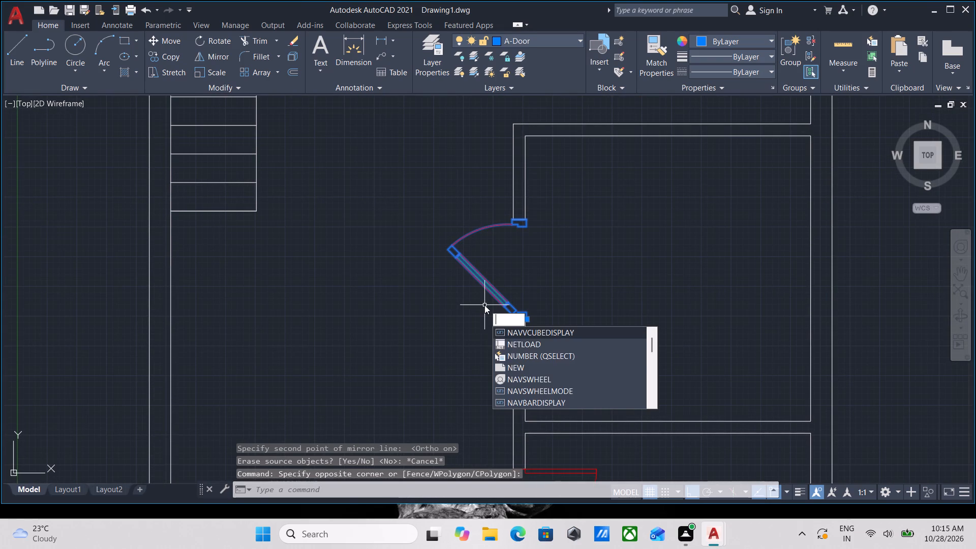
key("BackSpace")
type("MI")
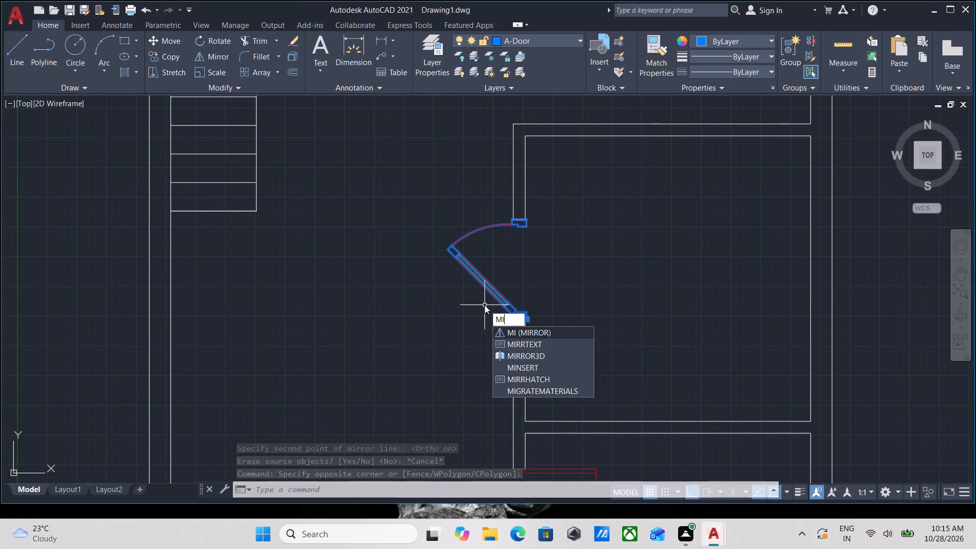
key("Return")
scroll(519, 316, "up", 3)
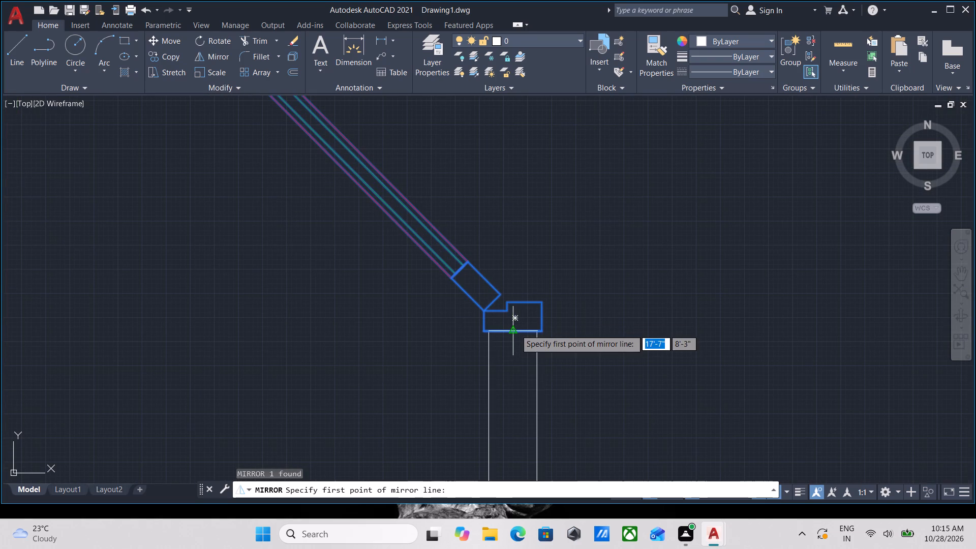
left_click(515, 329)
left_click(496, 424)
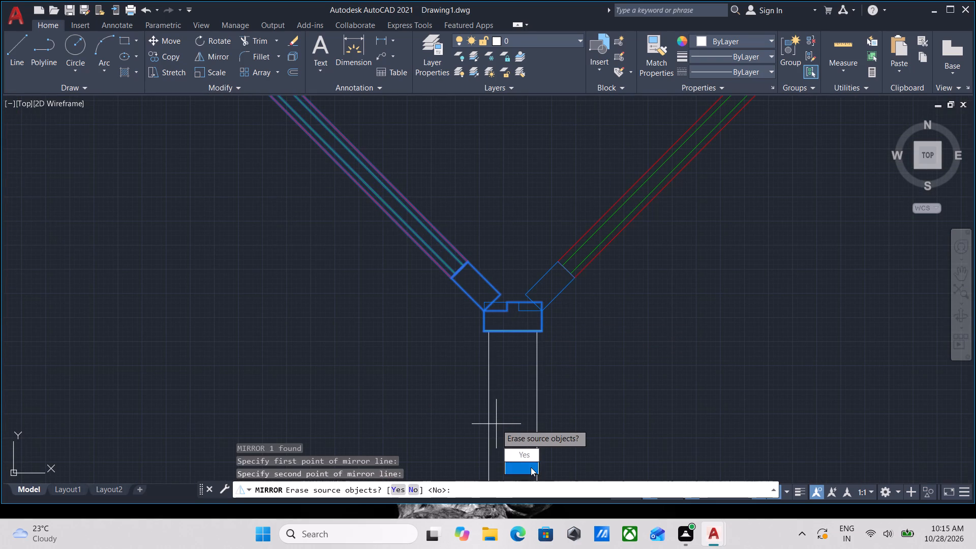
left_click_drag(522, 453, 496, 424)
Mirror the door of the room below the small middle room about a vertical line through its lower jamb's midpoint, keeping the source.
scroll(524, 292, "down", 3)
middle_click_drag(525, 292, 535, 328)
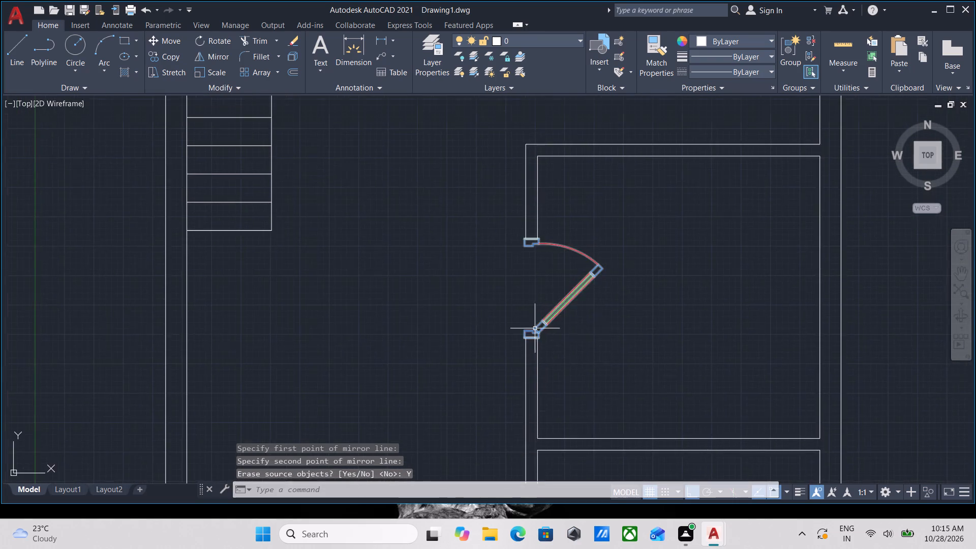
scroll(579, 296, "up", 2)
scroll(595, 272, "down", 4)
middle_click_drag(590, 331, 582, 258)
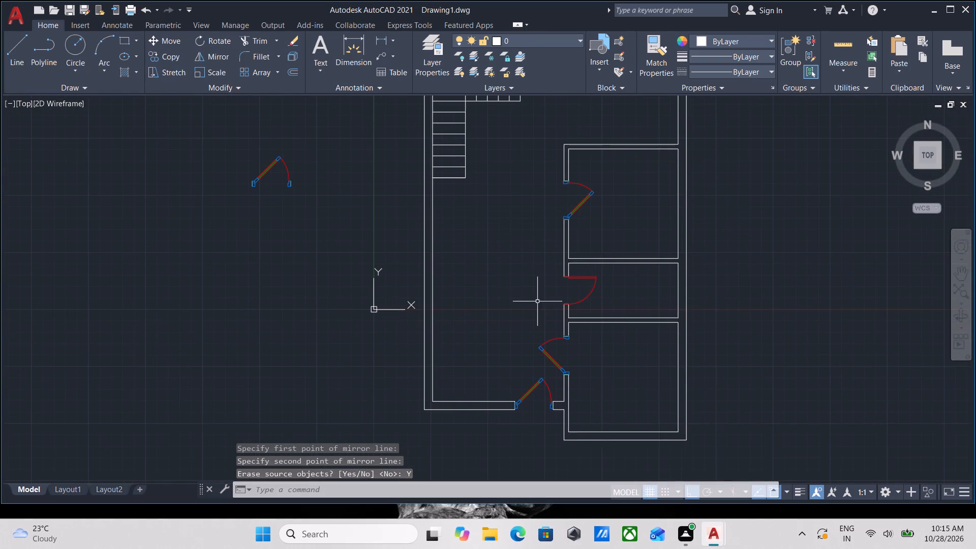
scroll(534, 319, "up", 3)
left_click_drag(573, 387, 567, 386)
left_click(518, 304)
scroll(518, 304, "down", 2)
middle_click_drag(518, 304, 490, 280)
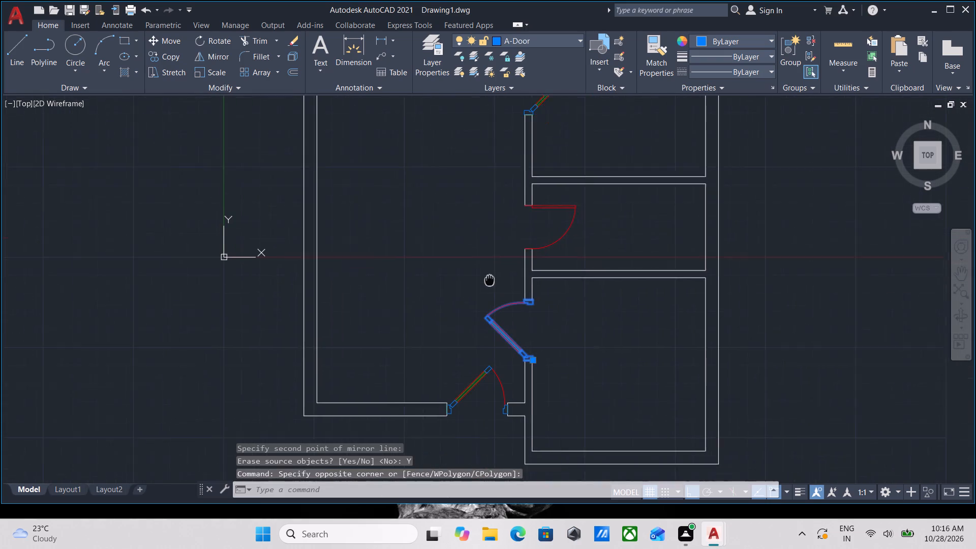
middle_click_drag(490, 280, 491, 269)
type("MI")
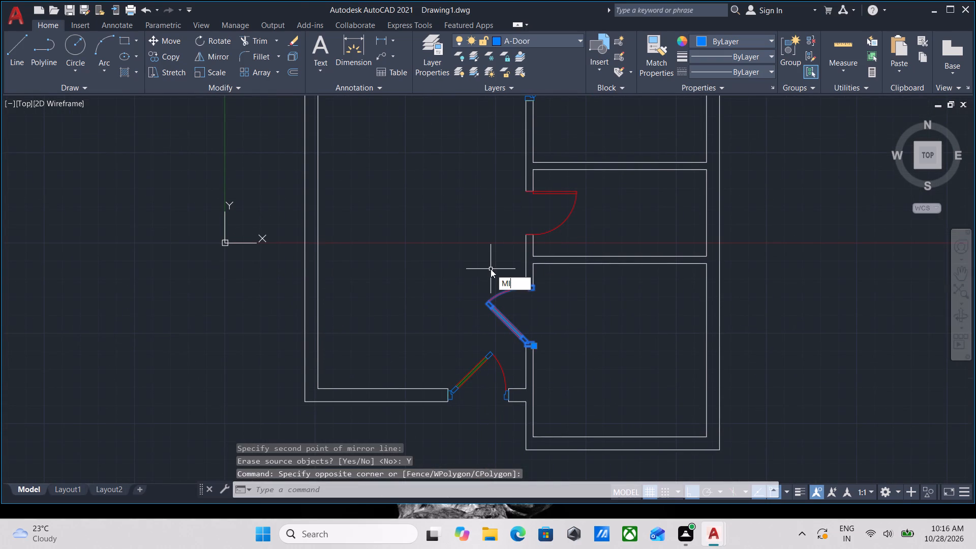
key("Return")
scroll(531, 337, "up", 3)
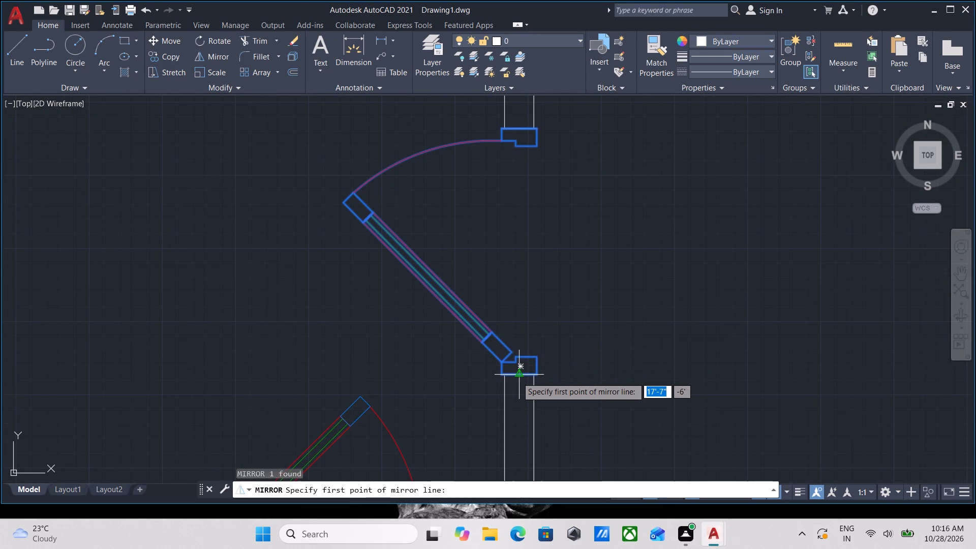
left_click(518, 378)
left_click(515, 422)
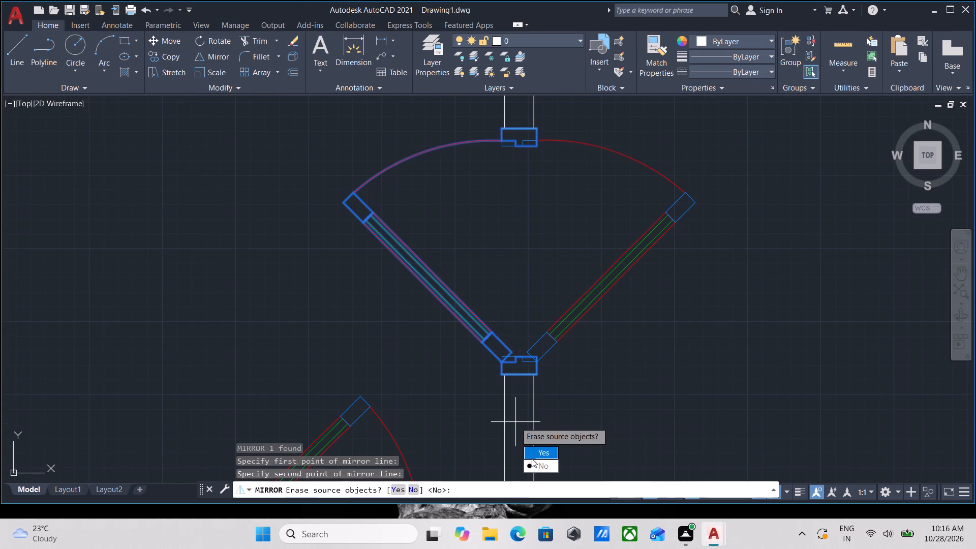
left_click_drag(539, 464, 515, 422)
Erase the original door at this opening that swings outside the room, leaving the mirrored copy.
left_click(490, 251)
left_click(350, 168)
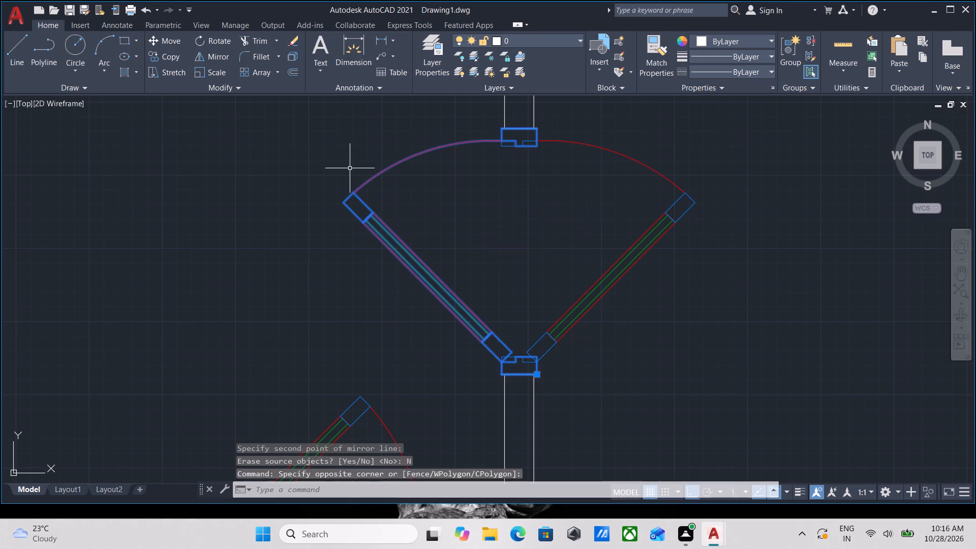
right_click(350, 168)
left_click(397, 282)
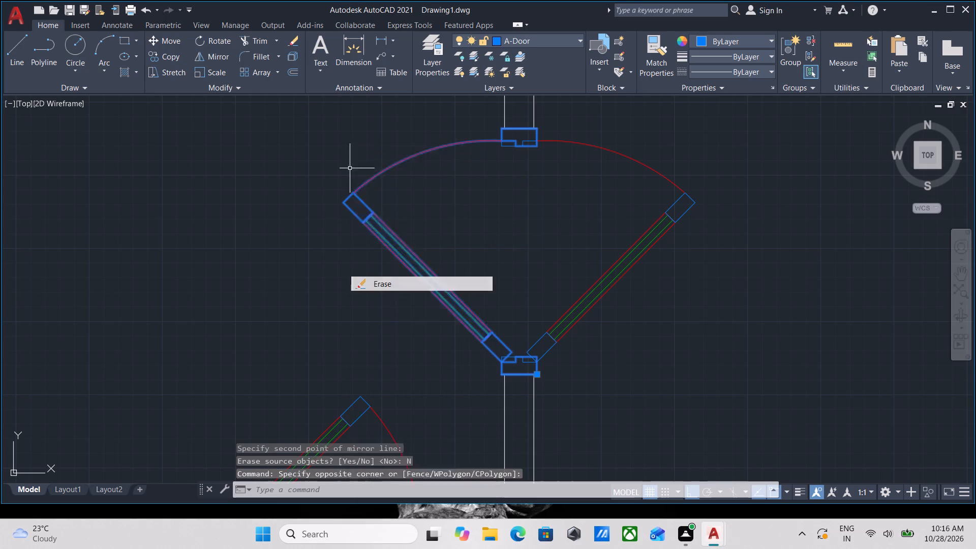
Review the first plan's door placements, swing directions and remaining openings.
scroll(449, 236, "down", 2)
middle_click_drag(456, 237, 504, 244)
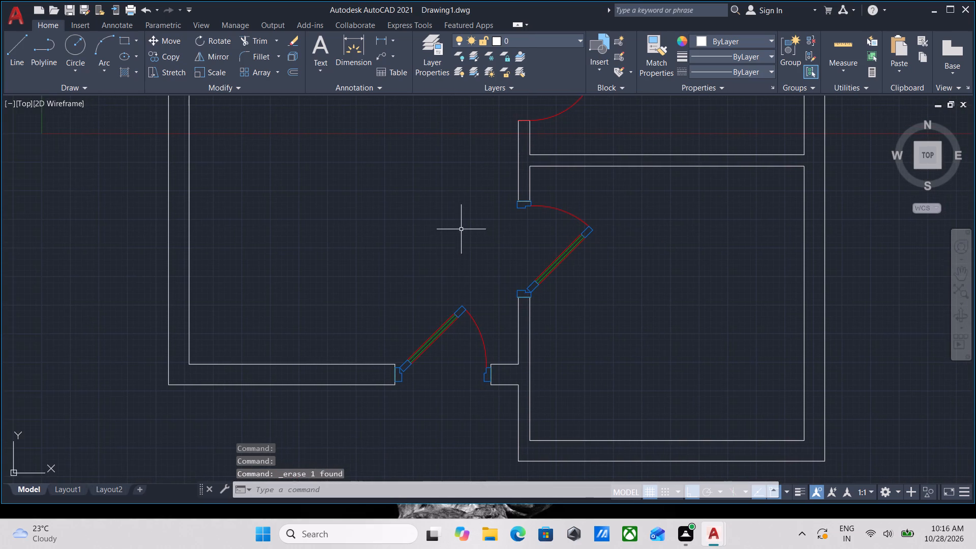
middle_click_drag(461, 229, 463, 307)
scroll(456, 203, "down", 3)
middle_click_drag(469, 176, 486, 253)
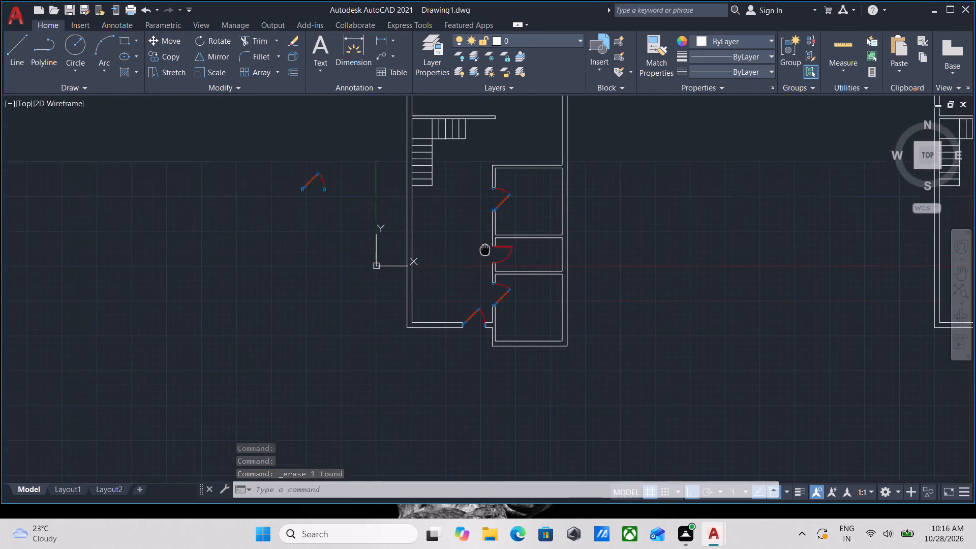
middle_click_drag(486, 253, 489, 273)
middle_click_drag(488, 224, 479, 306)
scroll(522, 215, "up", 2)
scroll(485, 209, "down", 1)
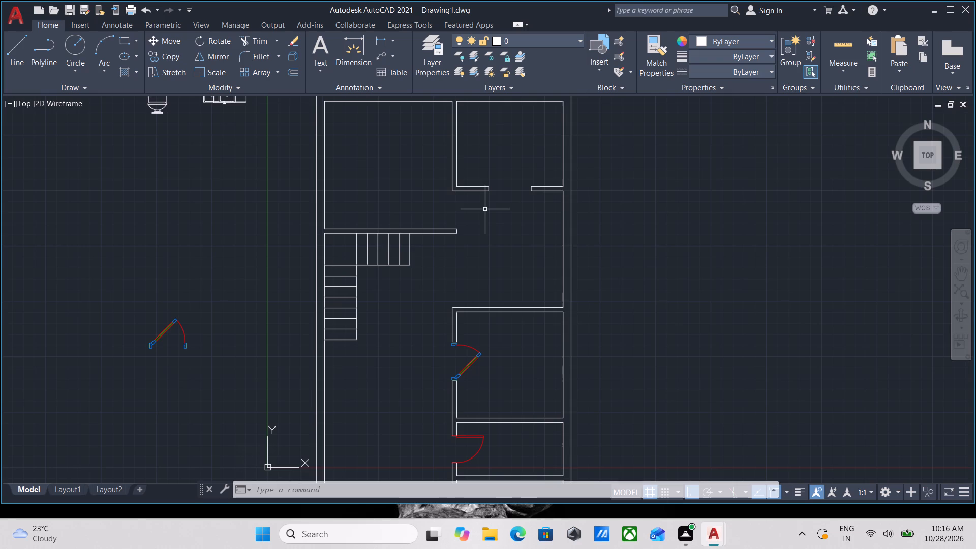
middle_click_drag(411, 294, 434, 239)
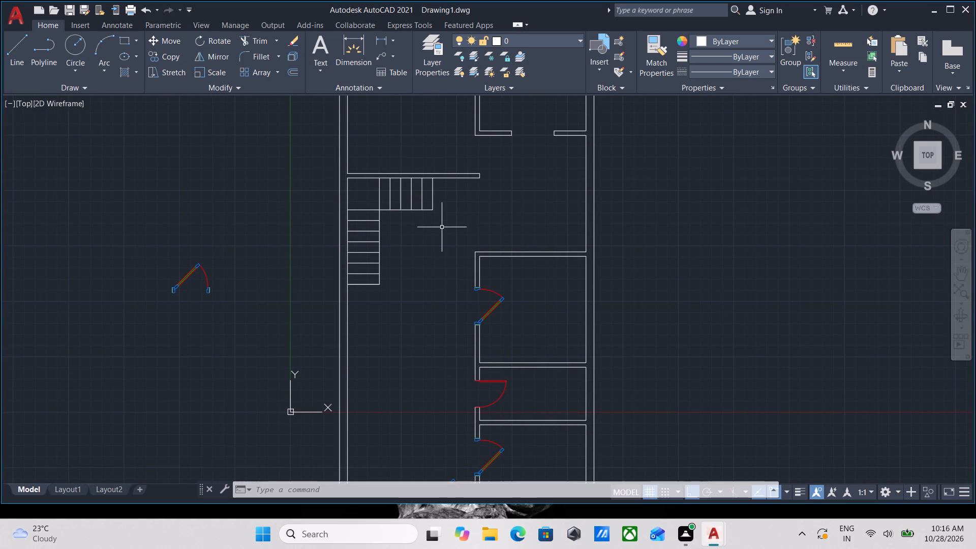
scroll(442, 227, "down", 1)
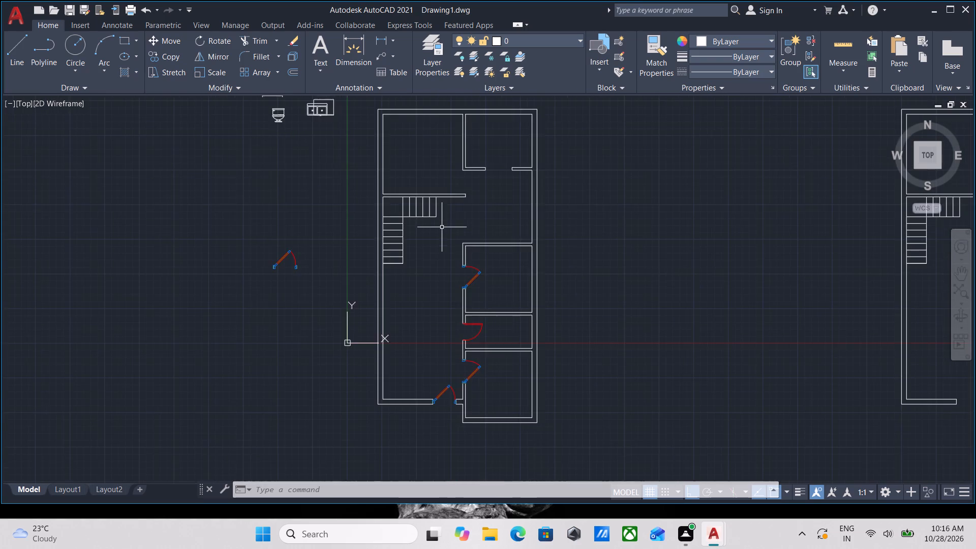
scroll(442, 227, "down", 1)
scroll(406, 287, "up", 3)
scroll(417, 274, "down", 2)
scroll(417, 274, "up", 1)
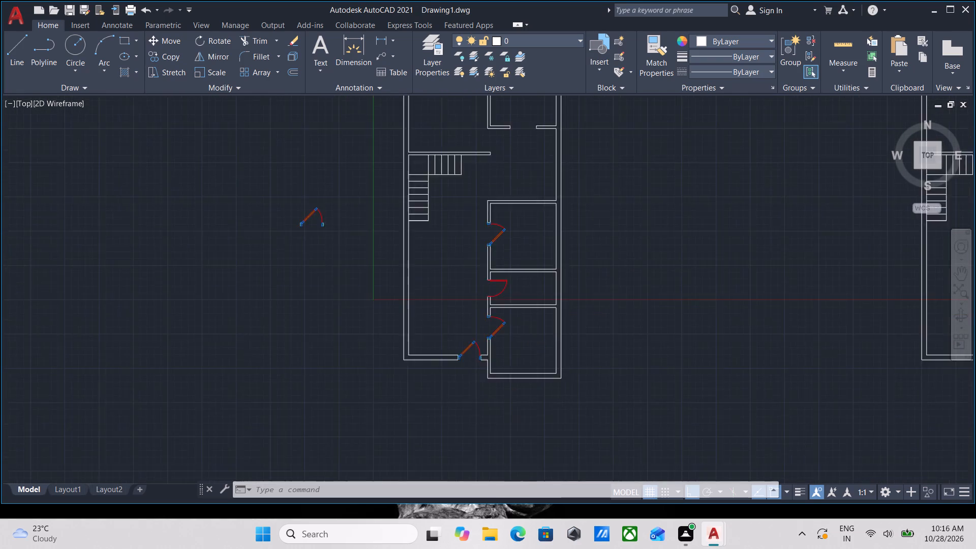
scroll(417, 274, "up", 1)
scroll(417, 274, "down", 1)
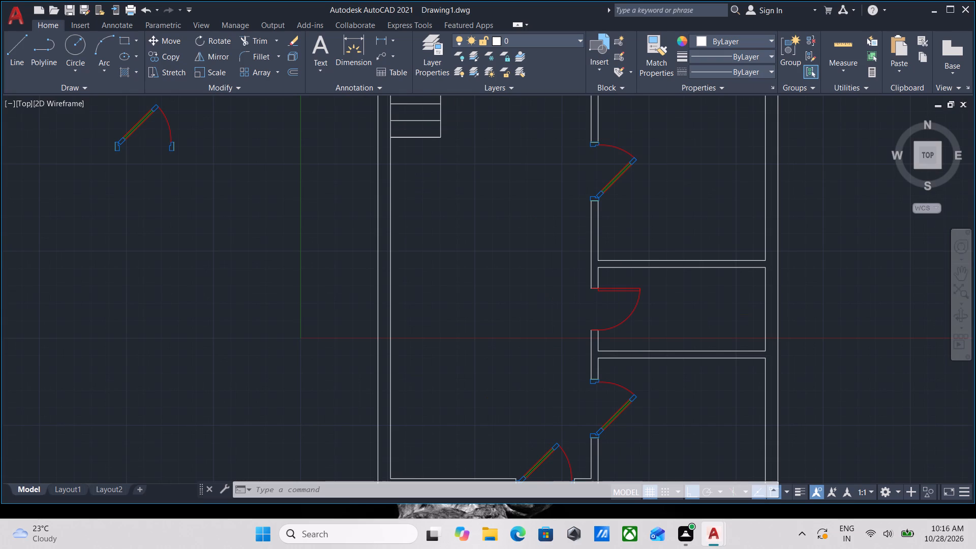
scroll(411, 268, "up", 1)
scroll(395, 267, "down", 2)
middle_click(395, 267)
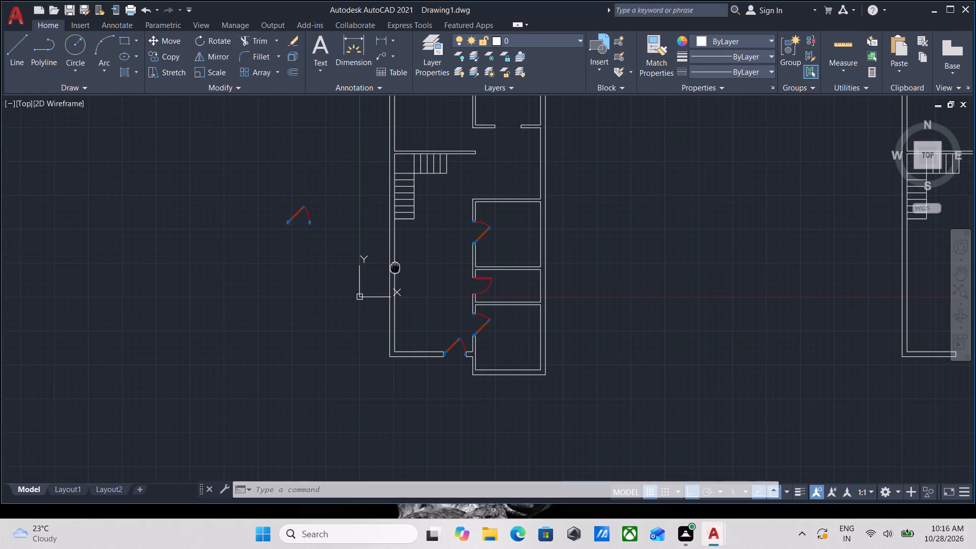
scroll(387, 287, "up", 2)
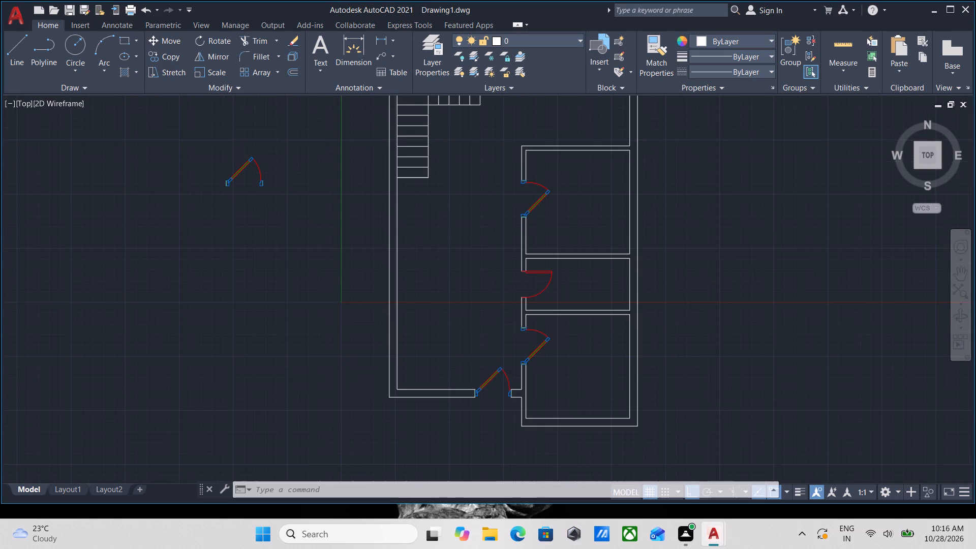
scroll(387, 287, "down", 1)
middle_click_drag(387, 287, 402, 321)
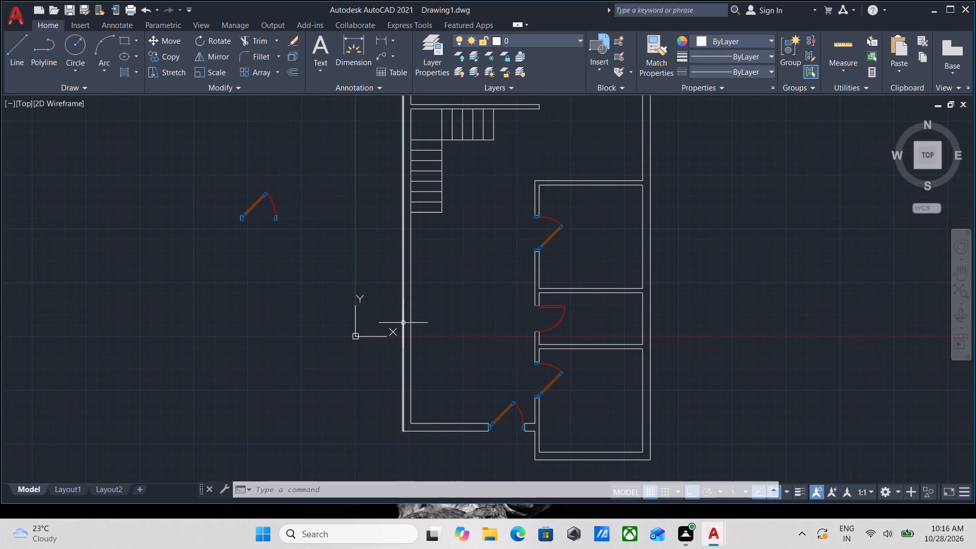
Draw a horizontal line into the hall from the inner face of the first plan's west wall, below the staircase.
scroll(420, 280, "up", 1)
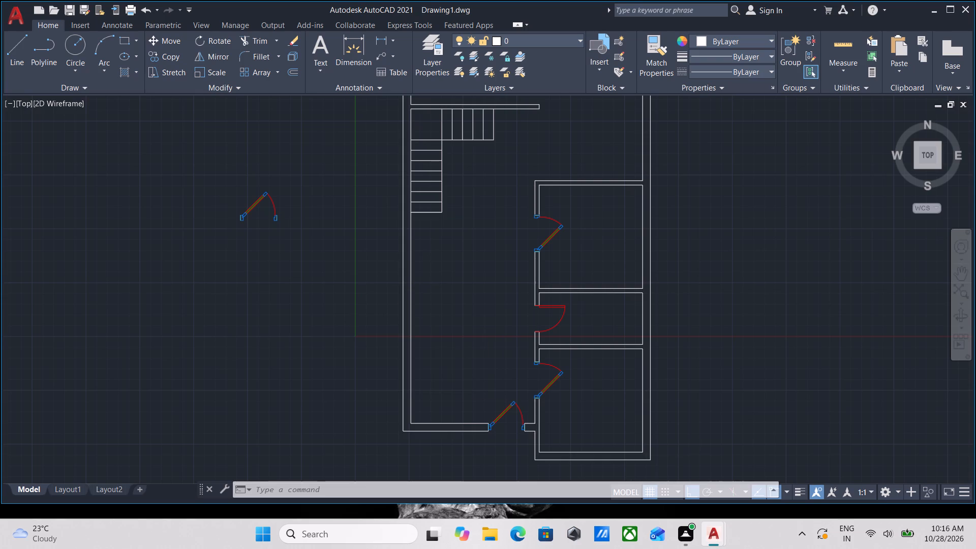
key("l")
key("Return")
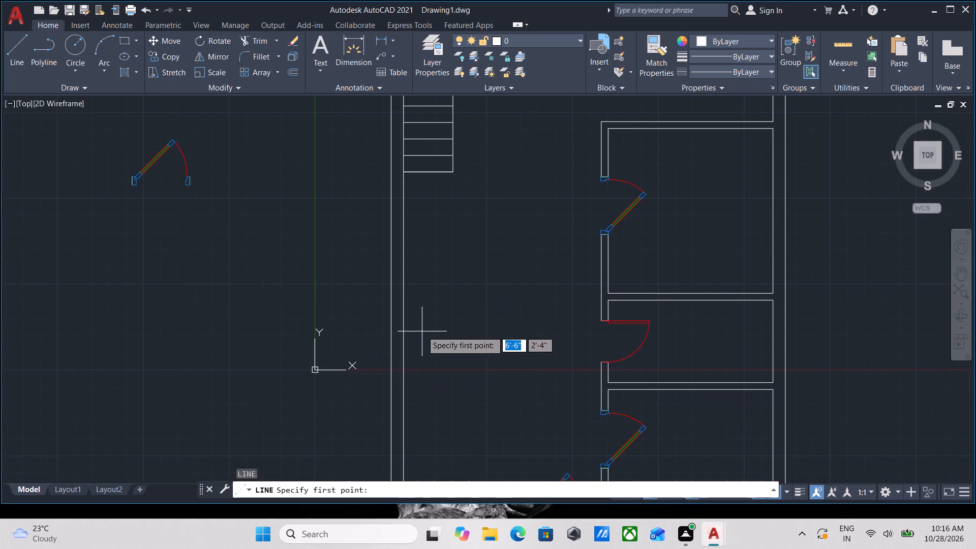
scroll(422, 331, "down", 2)
scroll(429, 319, "up", 2)
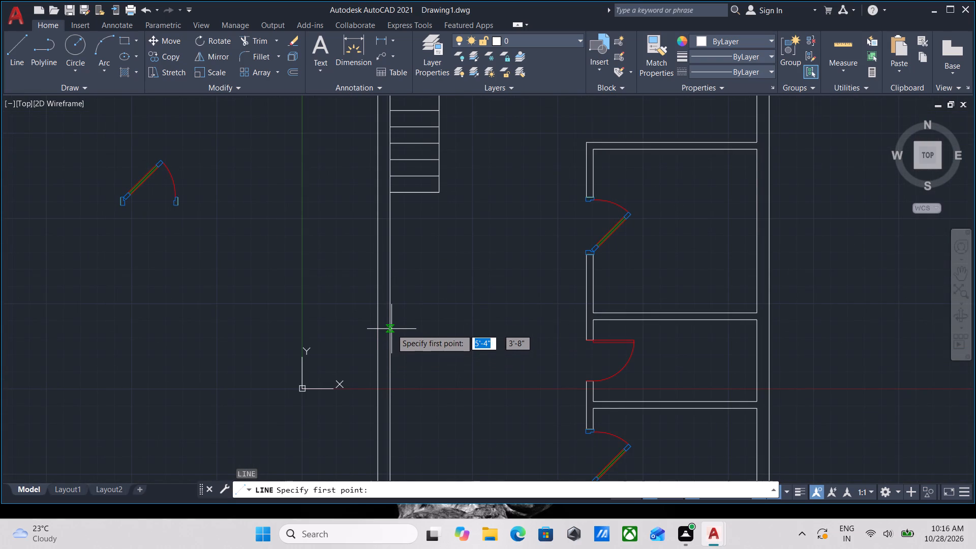
left_click(388, 335)
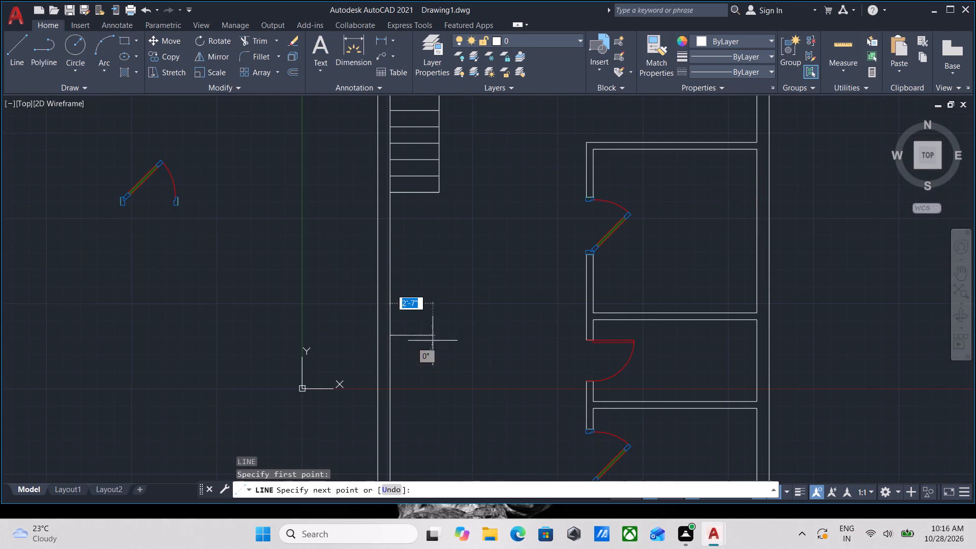
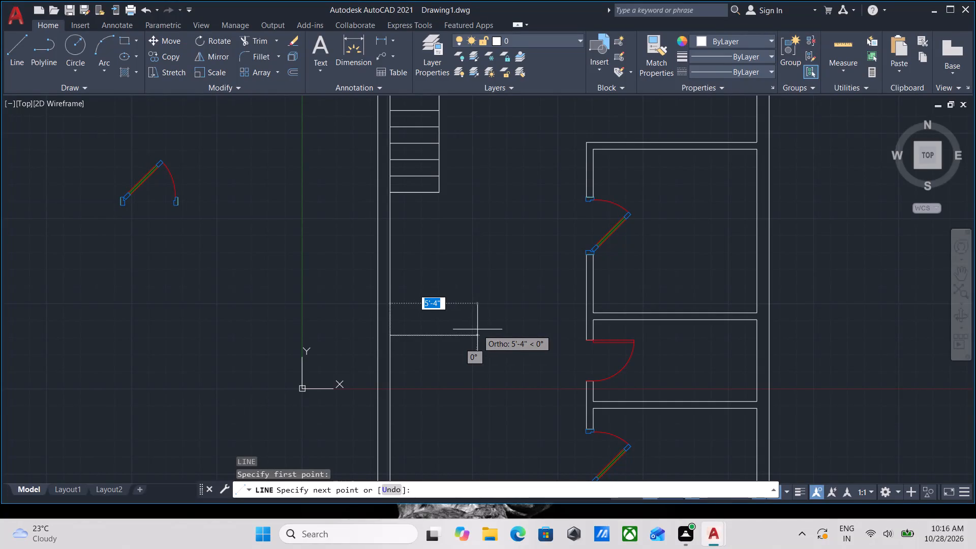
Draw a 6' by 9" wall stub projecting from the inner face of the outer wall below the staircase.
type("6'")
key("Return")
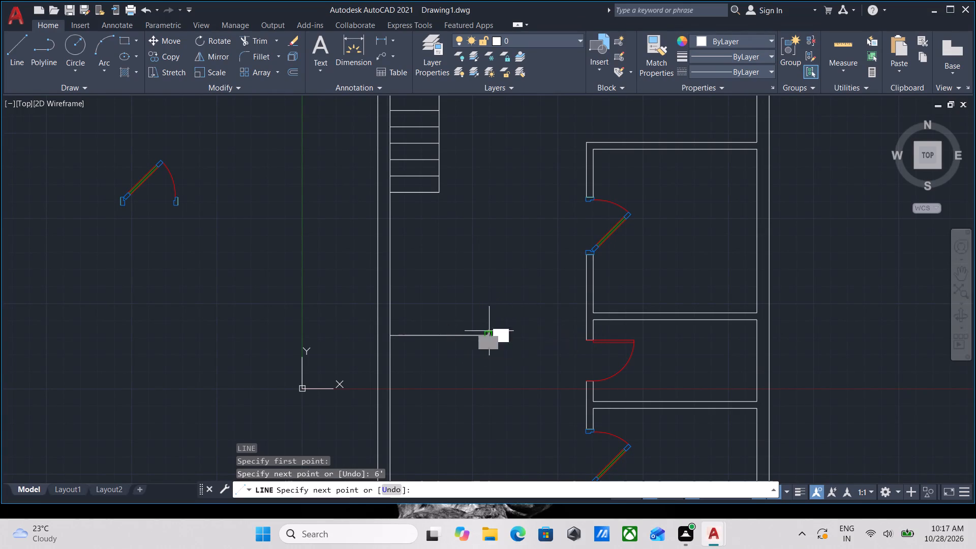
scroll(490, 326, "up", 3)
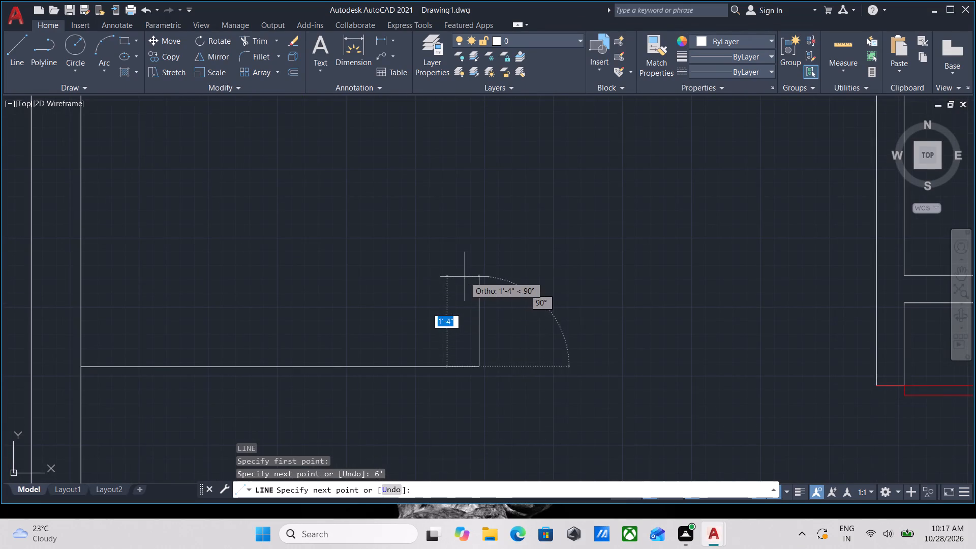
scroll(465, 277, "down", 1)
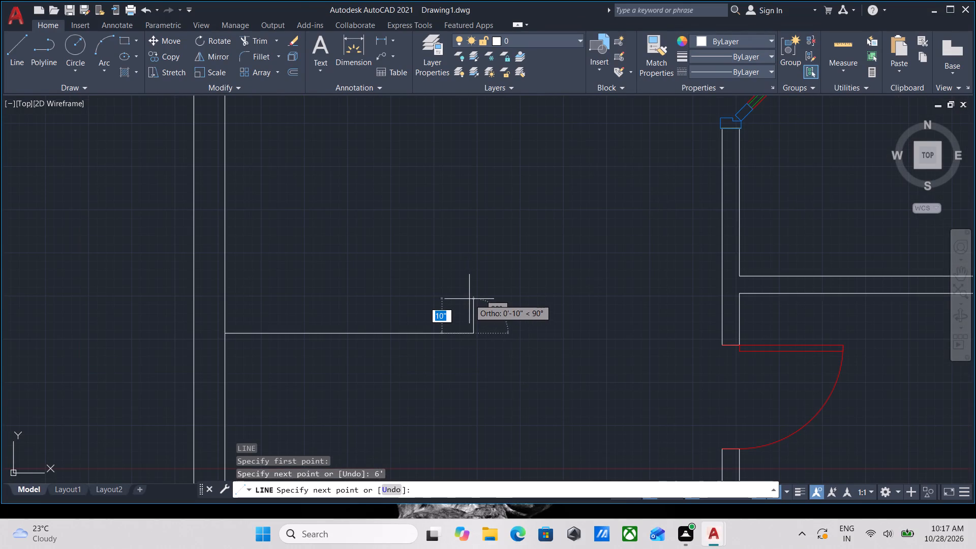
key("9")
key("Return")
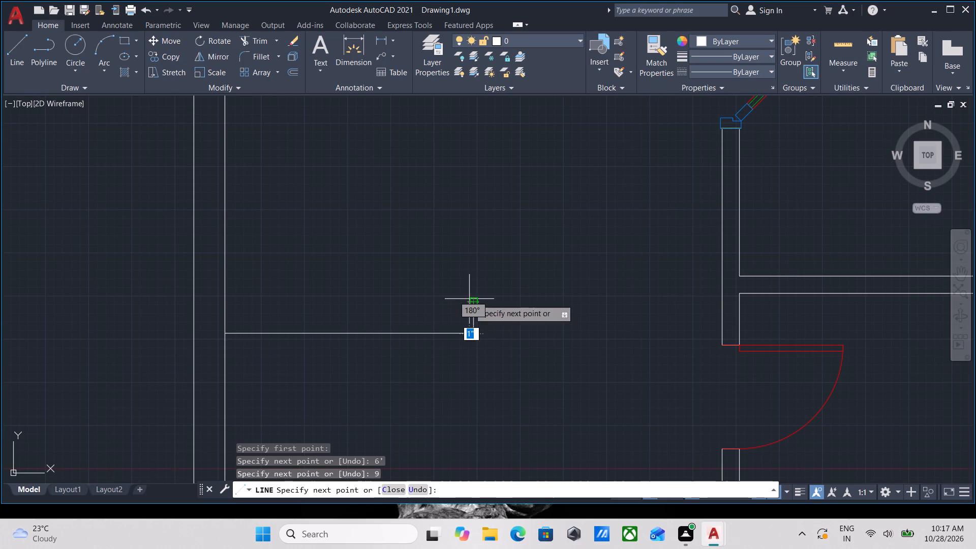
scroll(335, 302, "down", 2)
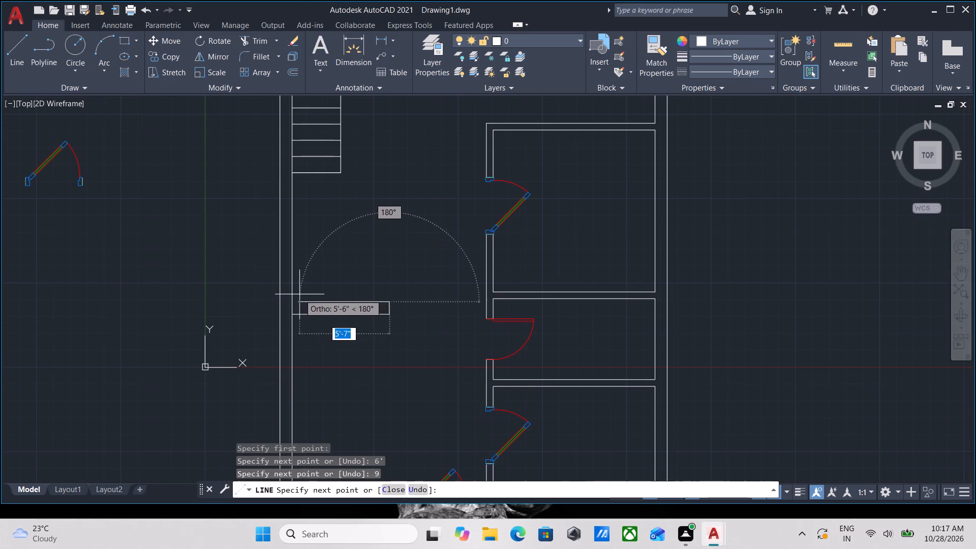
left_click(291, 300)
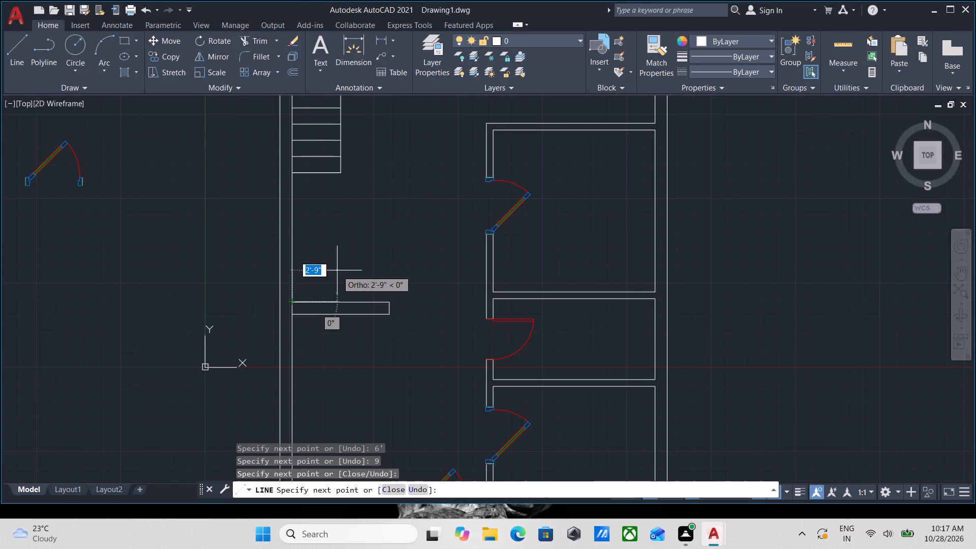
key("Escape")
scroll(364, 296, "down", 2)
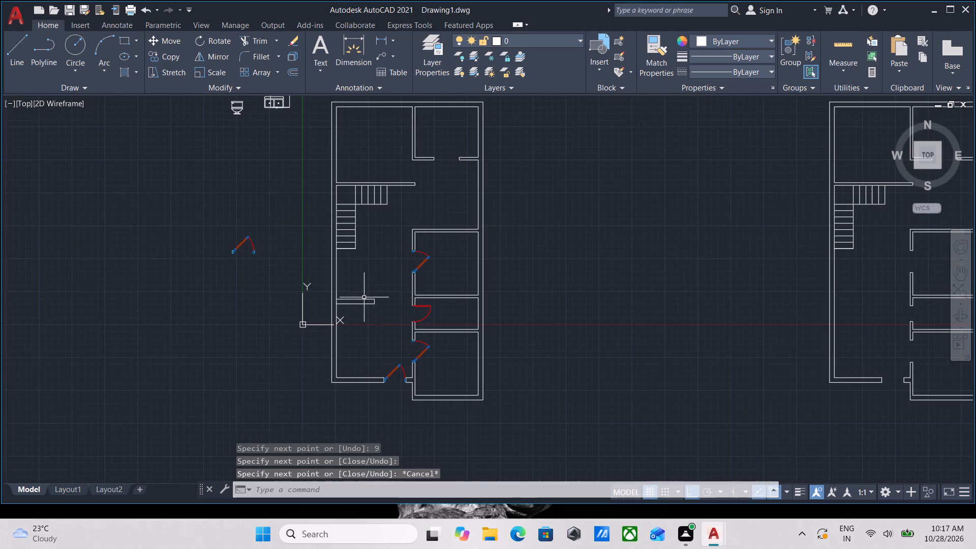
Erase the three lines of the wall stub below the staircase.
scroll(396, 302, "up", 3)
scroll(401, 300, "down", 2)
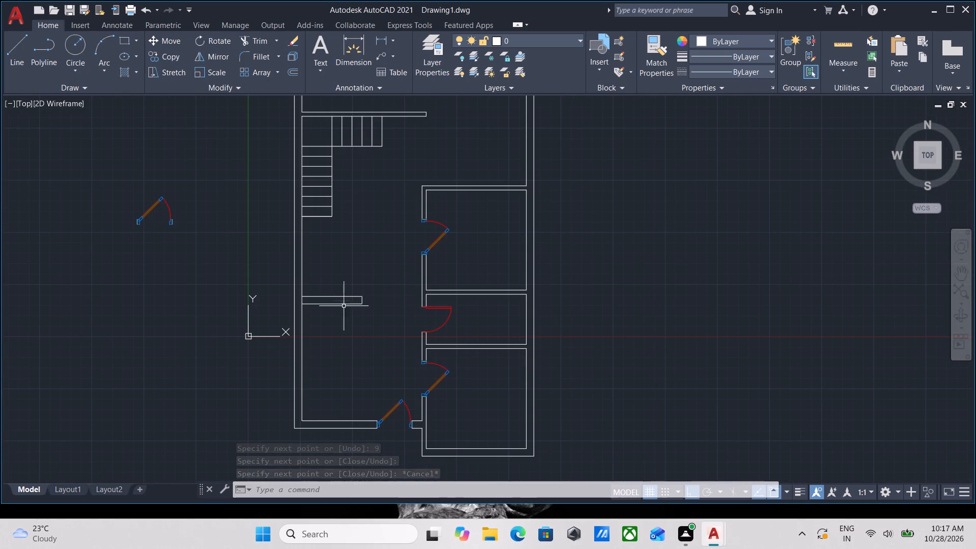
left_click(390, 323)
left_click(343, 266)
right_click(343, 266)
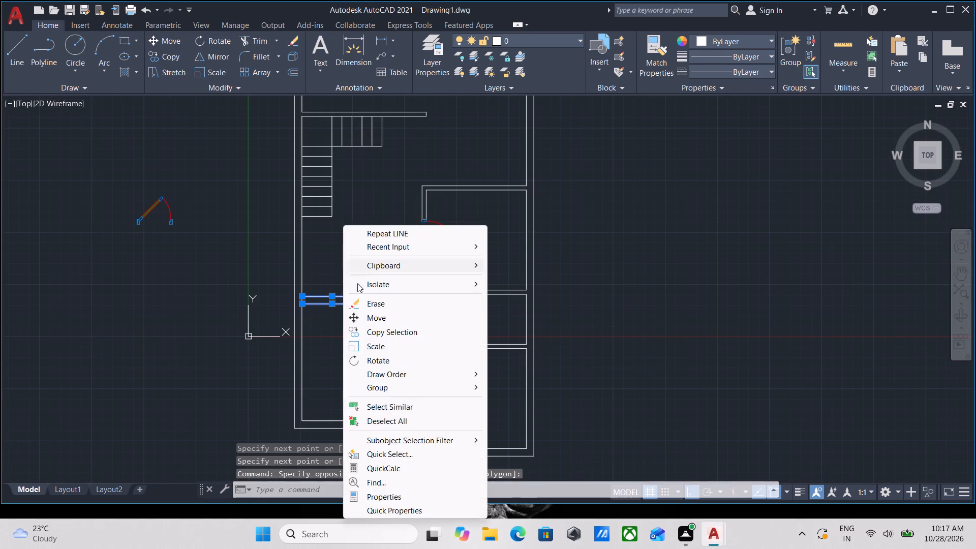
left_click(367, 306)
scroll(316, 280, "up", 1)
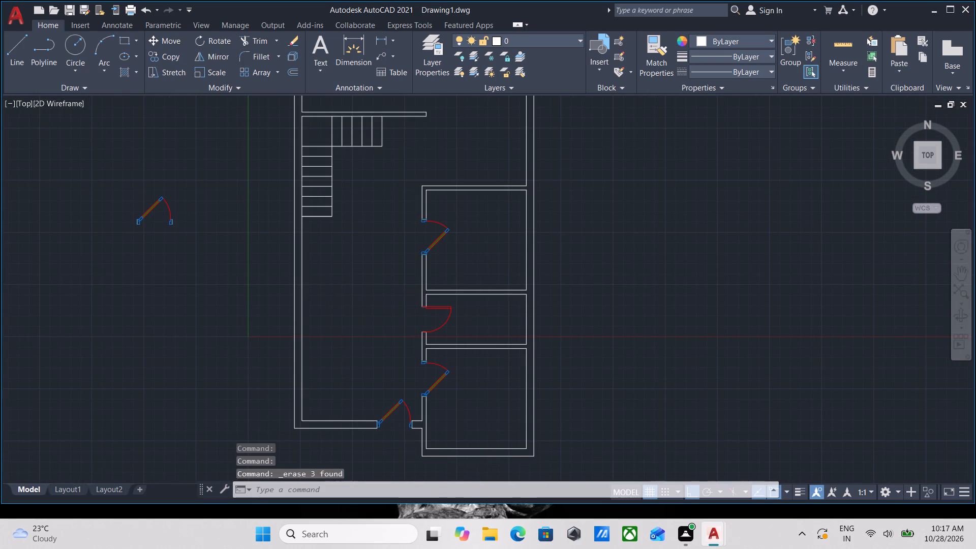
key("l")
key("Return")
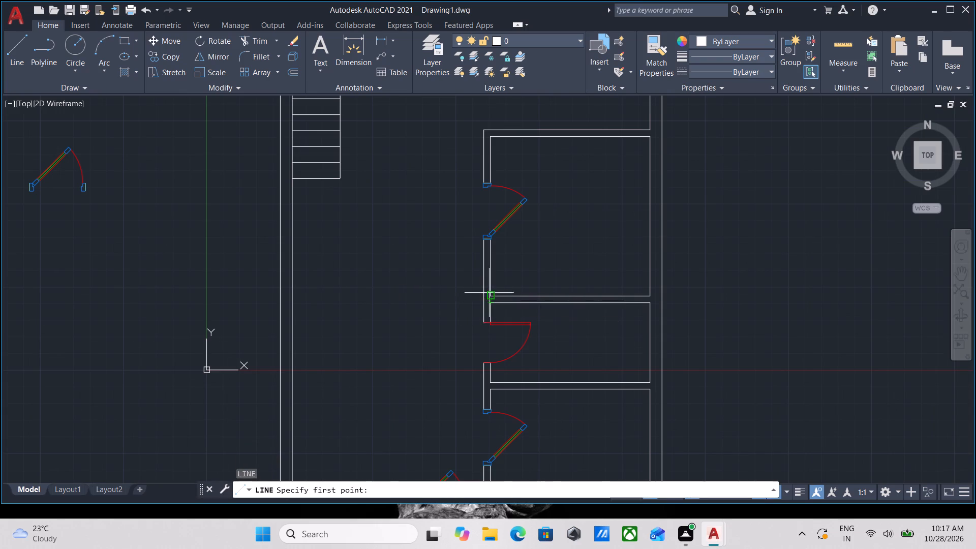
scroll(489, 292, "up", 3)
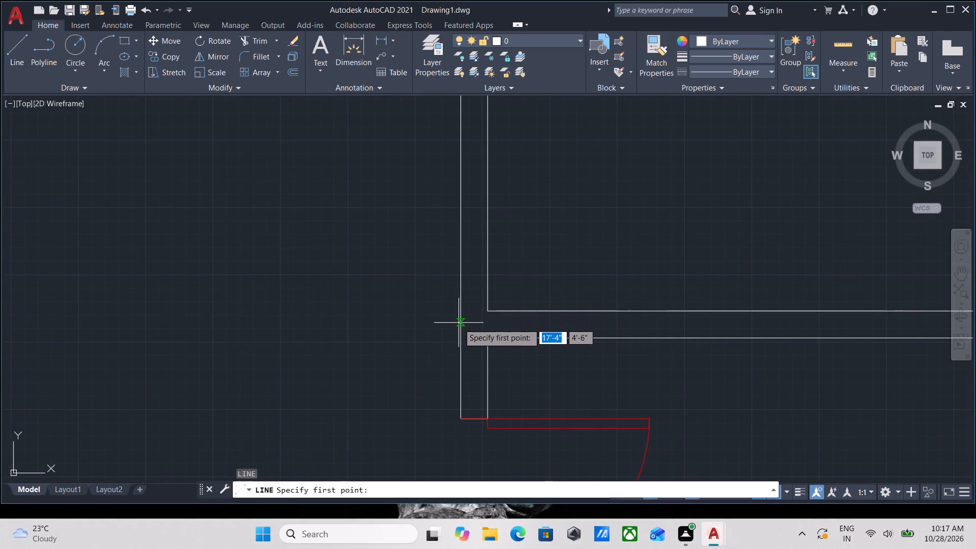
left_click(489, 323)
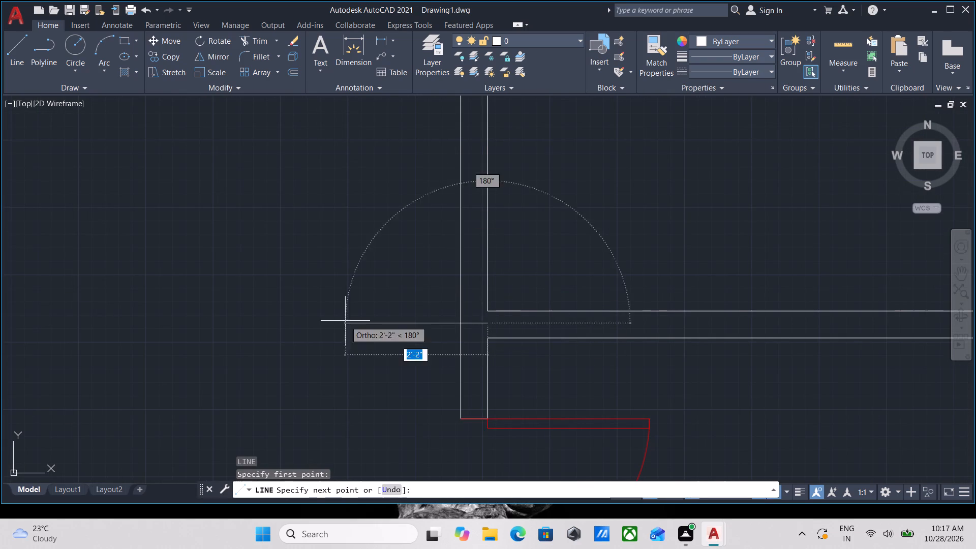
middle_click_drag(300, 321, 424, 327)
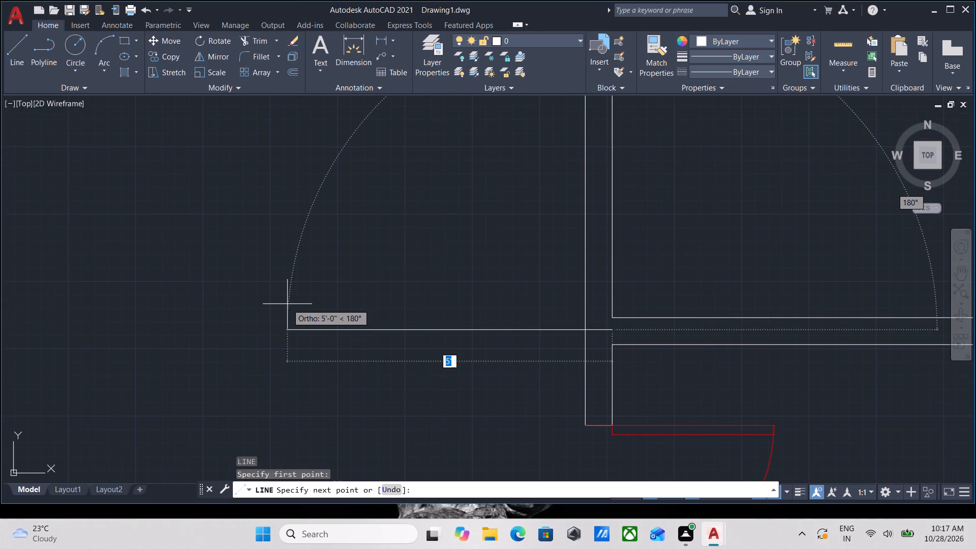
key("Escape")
Draw a horizontal line about 13'-2" long from midway between the partition wall's two corners above the red door to the opposite outer wall's outer face.
scroll(303, 299, "down", 2)
key("l")
key("Return")
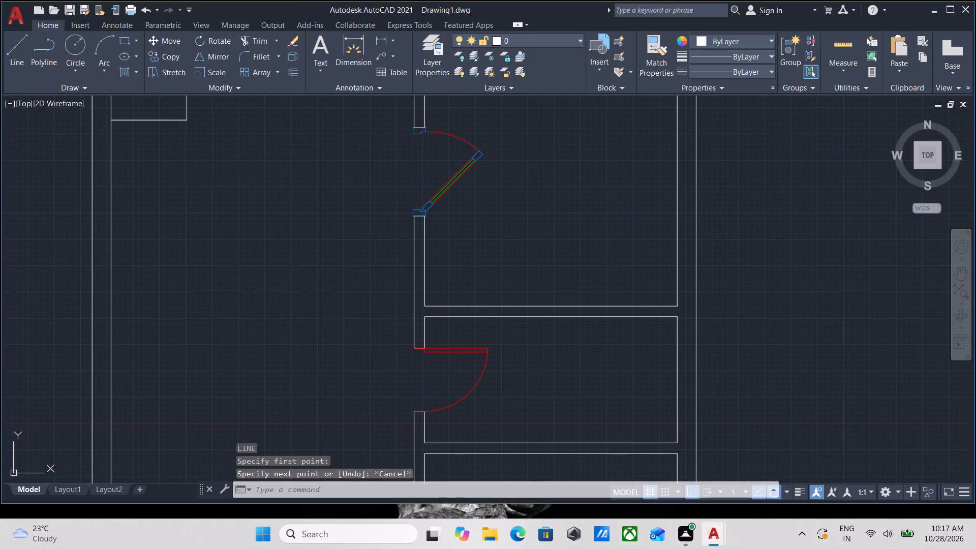
key("m")
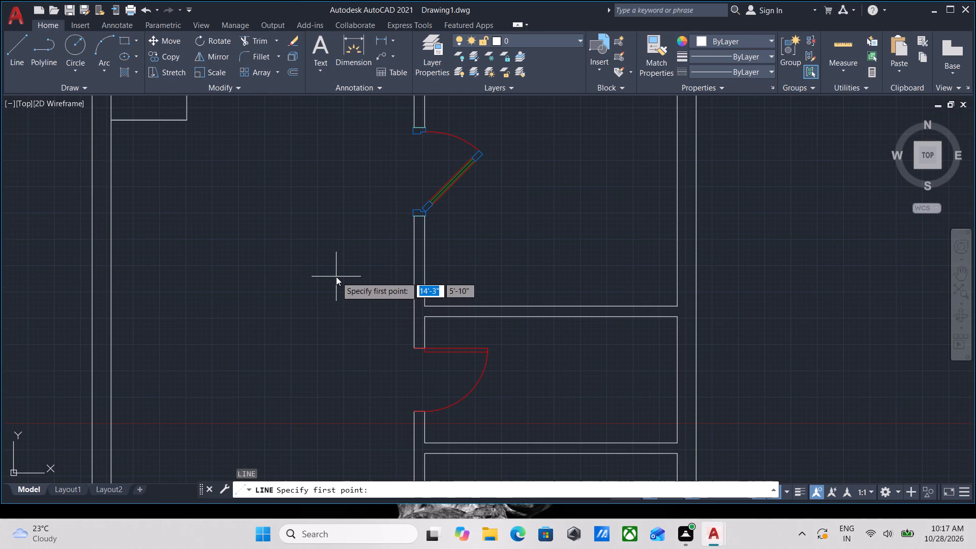
key("2")
key("p")
key("Return")
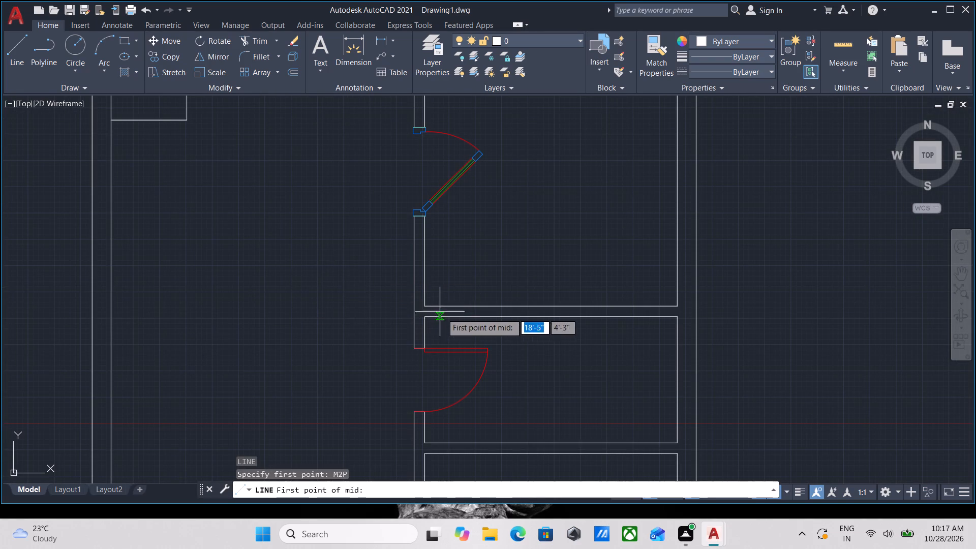
left_click(425, 319)
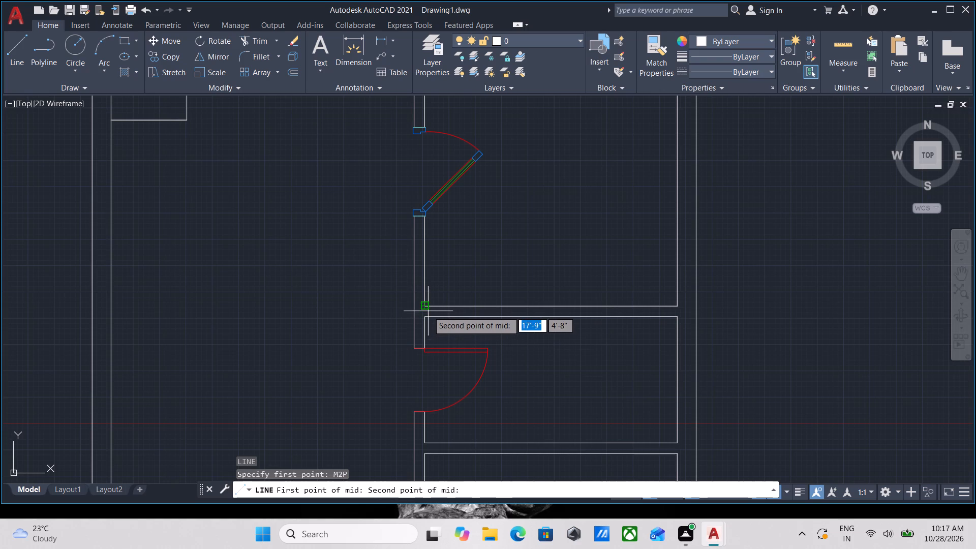
left_click(424, 305)
scroll(9, 284, "down", 1)
middle_click_drag(9, 284, 186, 349)
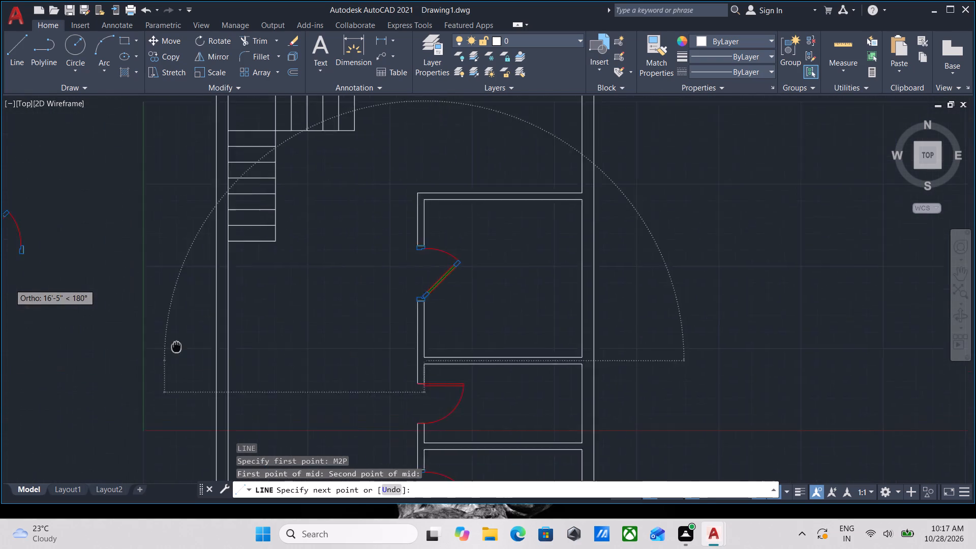
middle_click_drag(186, 349, 321, 379)
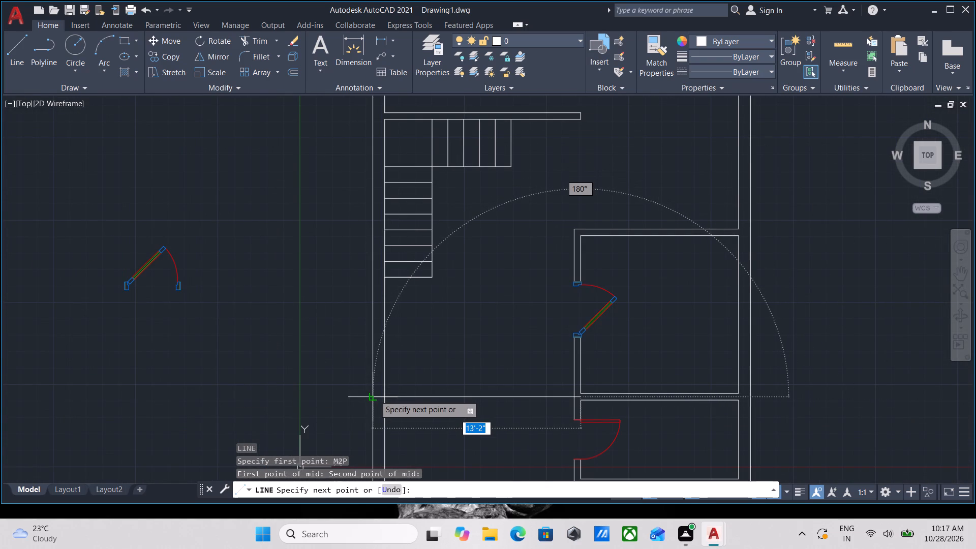
left_click(375, 395)
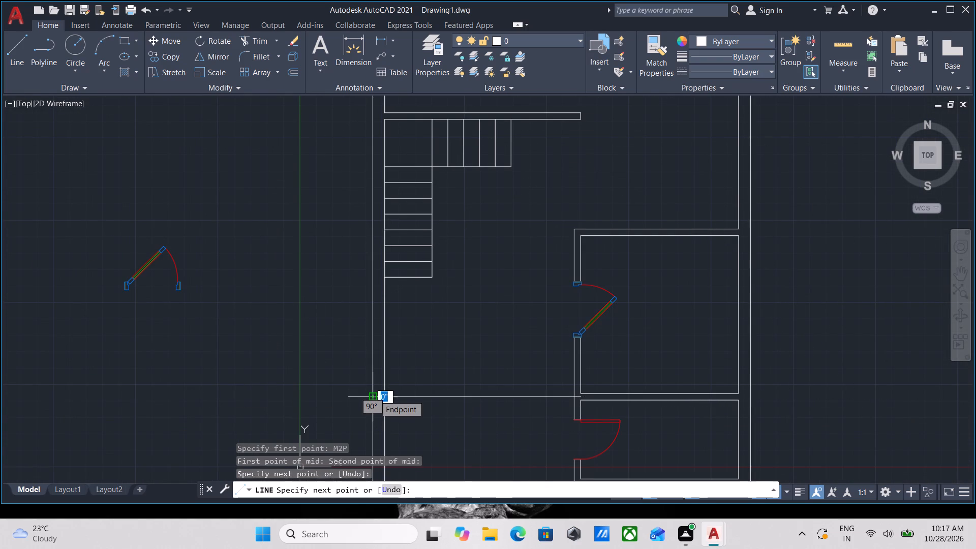
key("Escape")
Offset the new horizontal centre line upward by 4.6".
scroll(391, 389, "up", 2)
left_click(400, 417)
left_click(398, 376)
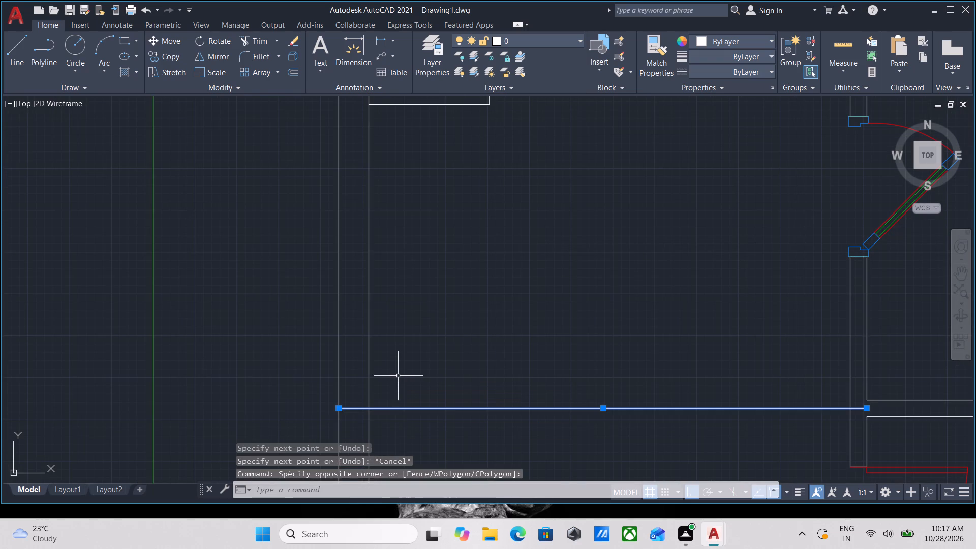
key("o")
key("Return")
left_click(386, 408)
left_click(391, 361)
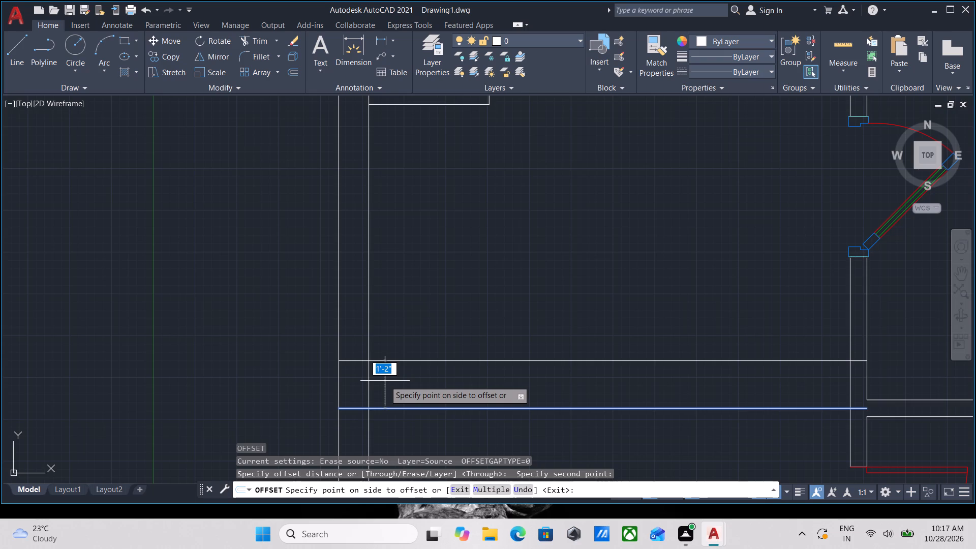
type("4.")
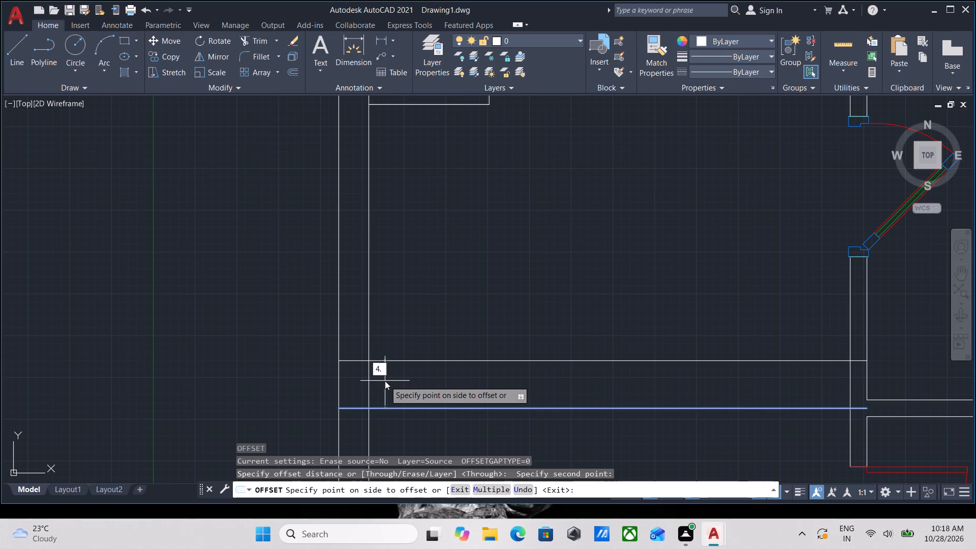
key("6")
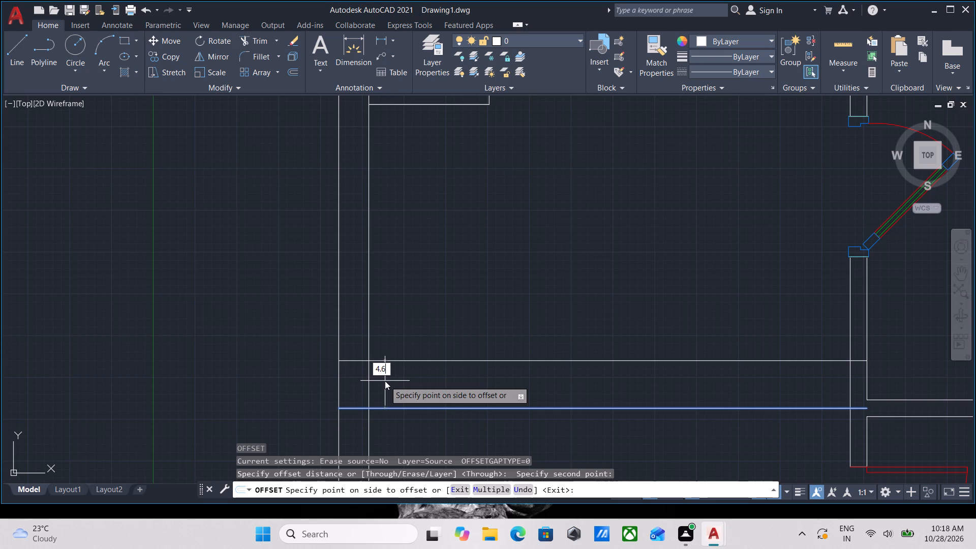
key("Return")
Offset the upper offset line downward by 9" to form the wall's other face.
left_click(386, 391)
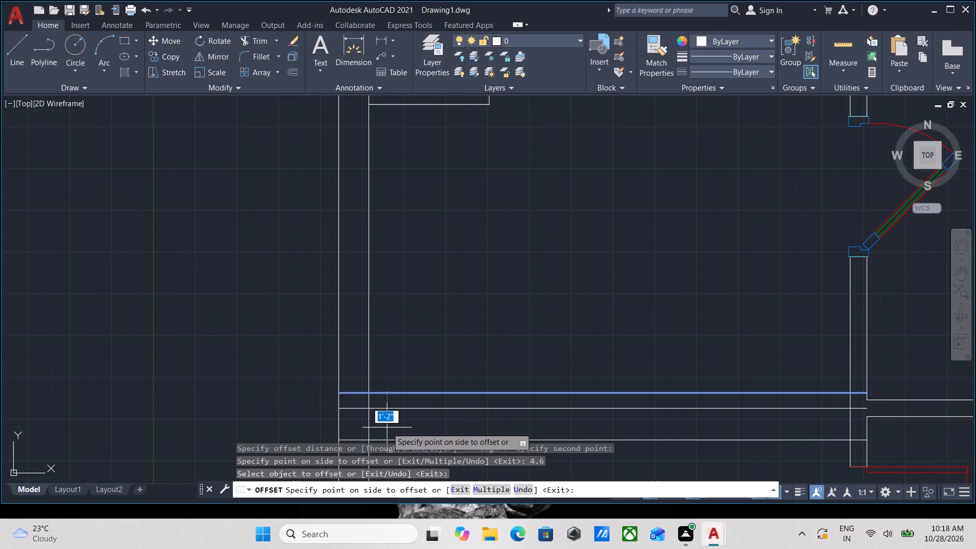
key("9")
key("Return")
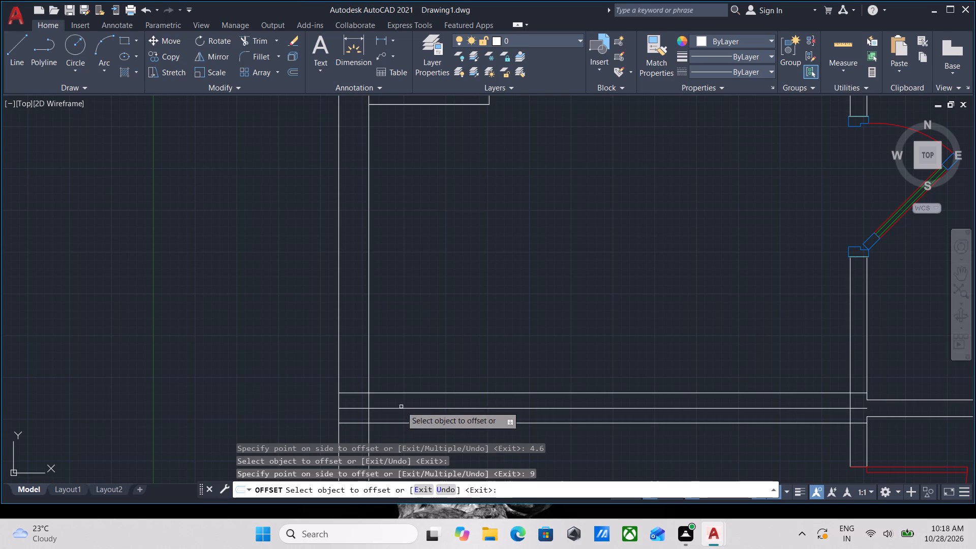
key("Escape")
Trim the ends of the three horizontal lines that run through the partition wall's thickness between the two doors.
scroll(421, 388, "down", 1)
middle_click_drag(420, 388, 402, 378)
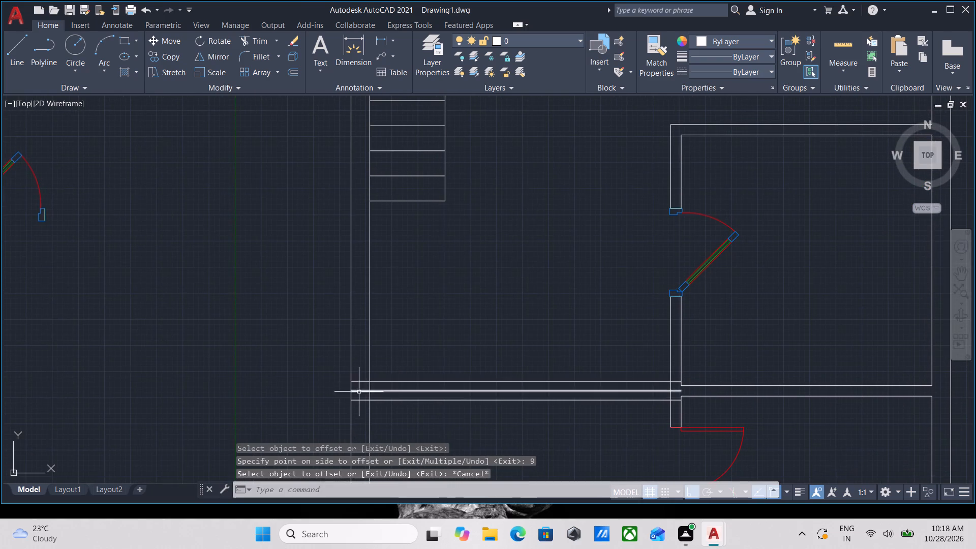
scroll(408, 402, "up", 2)
scroll(346, 388, "down", 1)
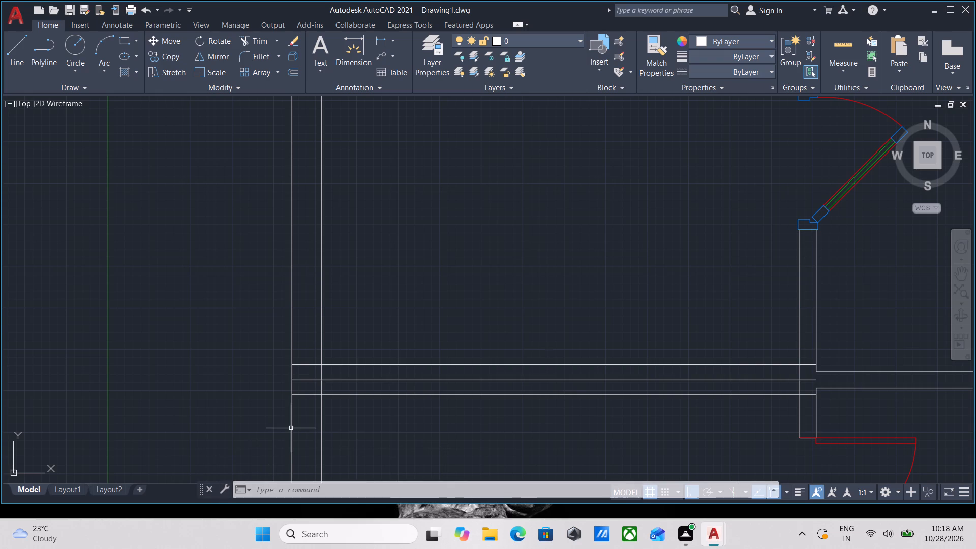
scroll(297, 427, "down", 1)
middle_click_drag(304, 443, 226, 435)
scroll(483, 425, "up", 1)
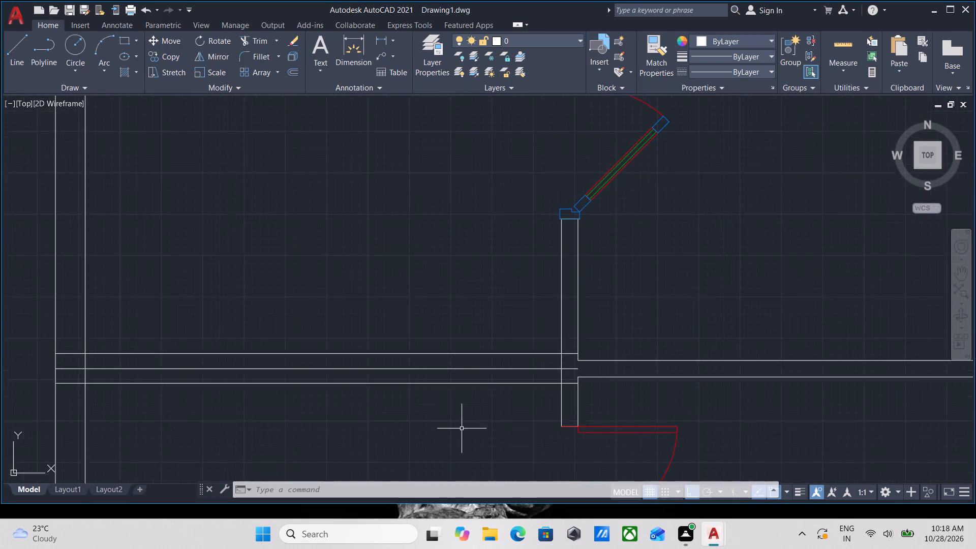
middle_click_drag(436, 433, 345, 441)
scroll(454, 411, "up", 1)
middle_click_drag(450, 415, 430, 462)
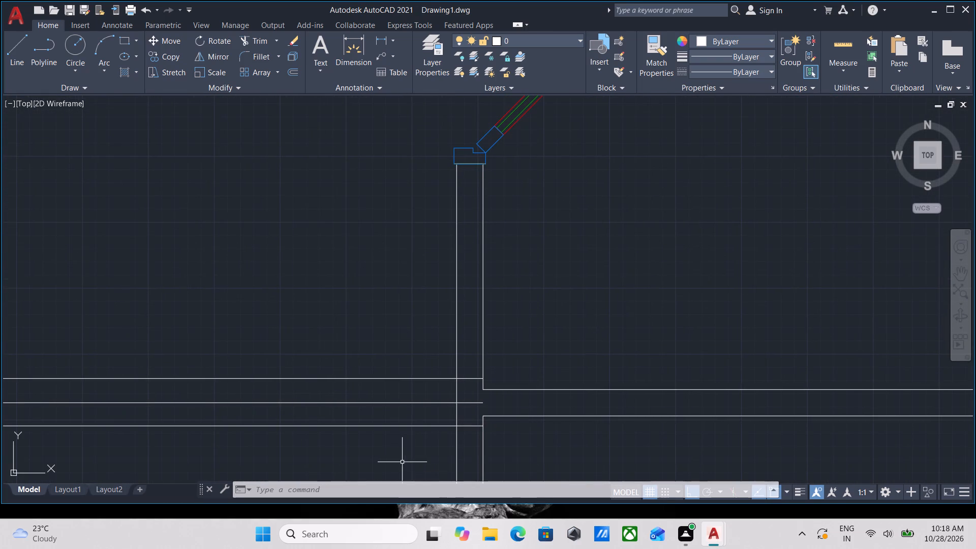
scroll(478, 420, "down", 1)
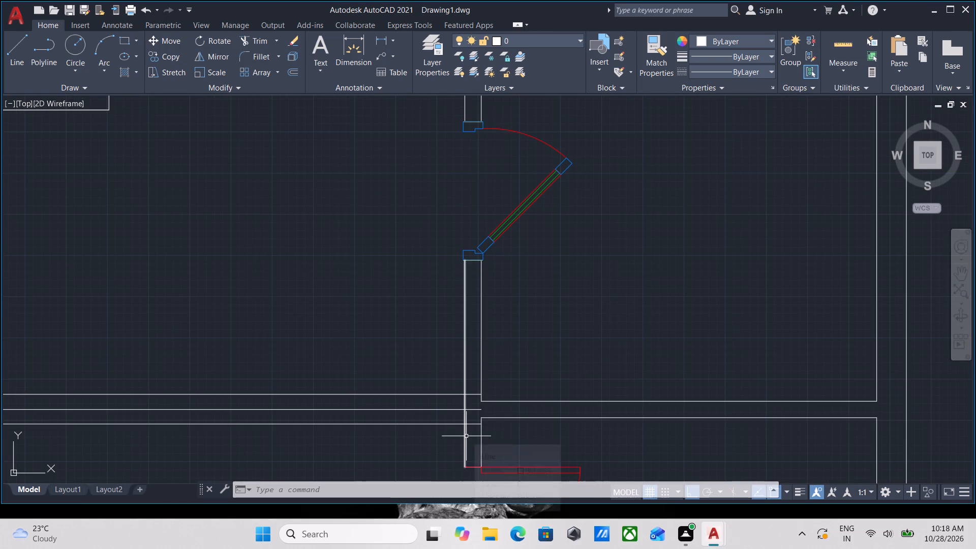
type("TR")
key("Return")
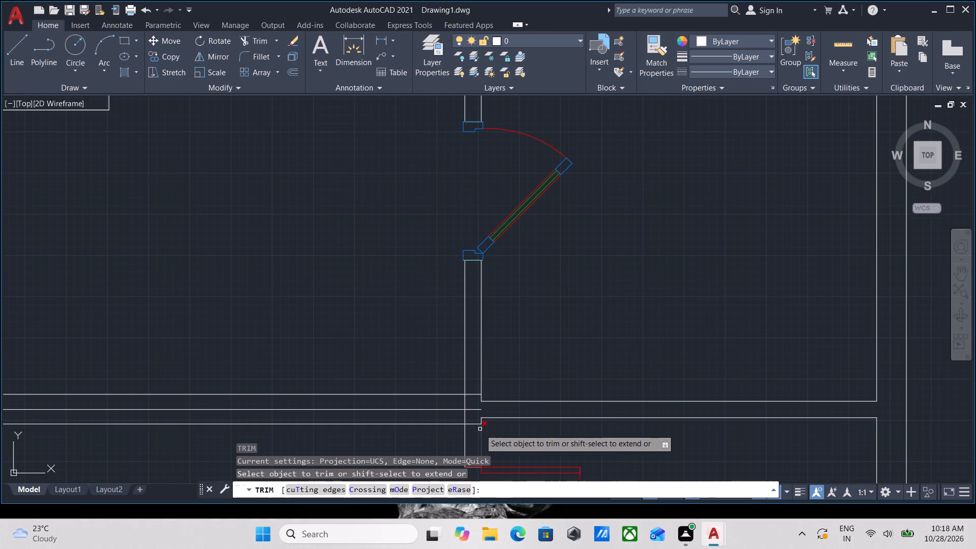
scroll(480, 429, "up", 2)
left_click(456, 430)
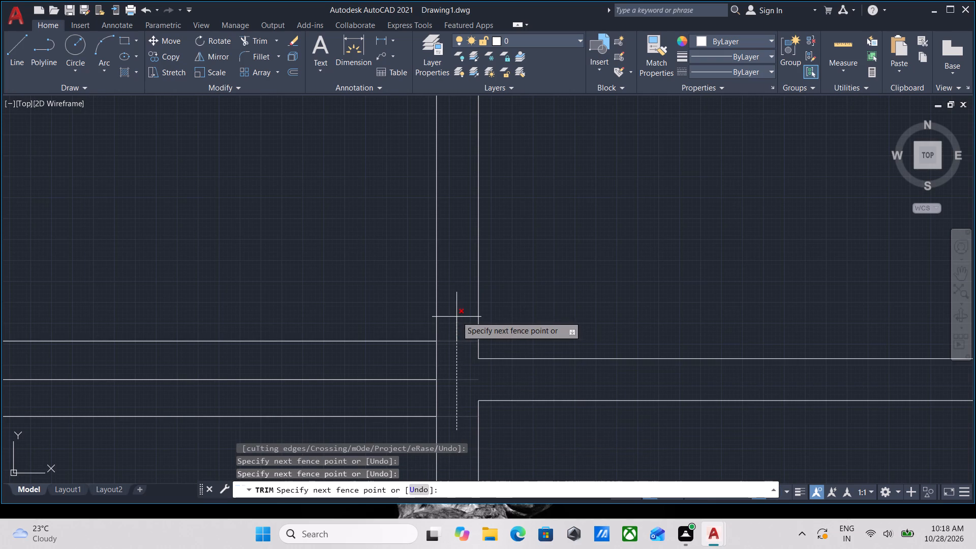
left_click(456, 315)
scroll(200, 300, "down", 2)
middle_click_drag(208, 305, 275, 339)
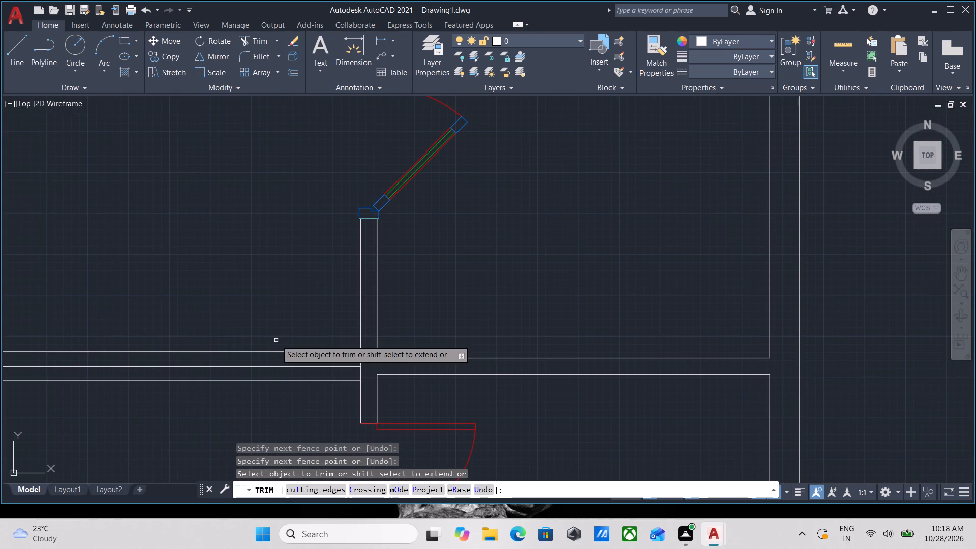
key("Escape")
Erase the horizontal centre line between the new wall's two faces.
scroll(276, 367, "up", 2)
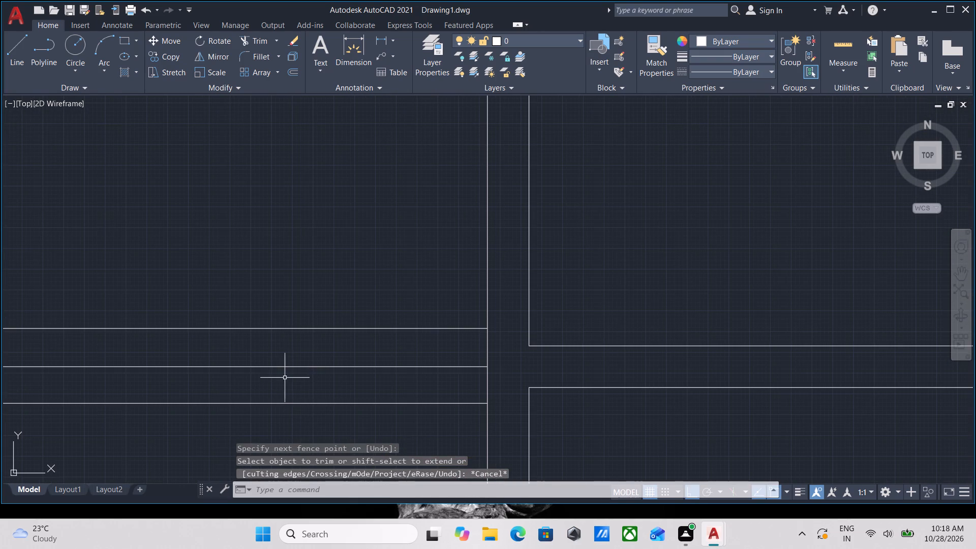
left_click(285, 378)
left_click(244, 345)
right_click(244, 345)
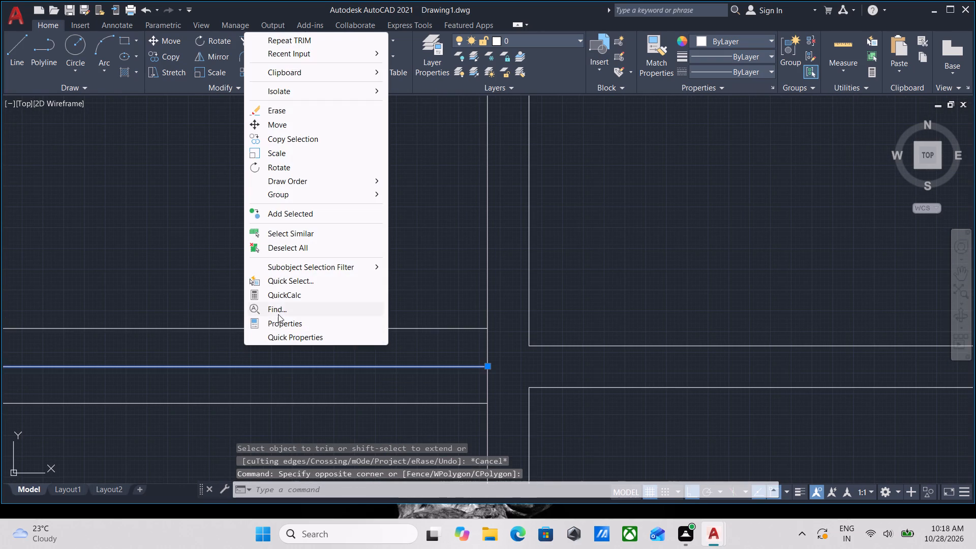
left_click(287, 105)
Trim the new wall's junction with the outer wall, removing the line ends inside it and the inner-face segment between the wall faces.
scroll(121, 252, "down", 3)
middle_click_drag(144, 255, 392, 295)
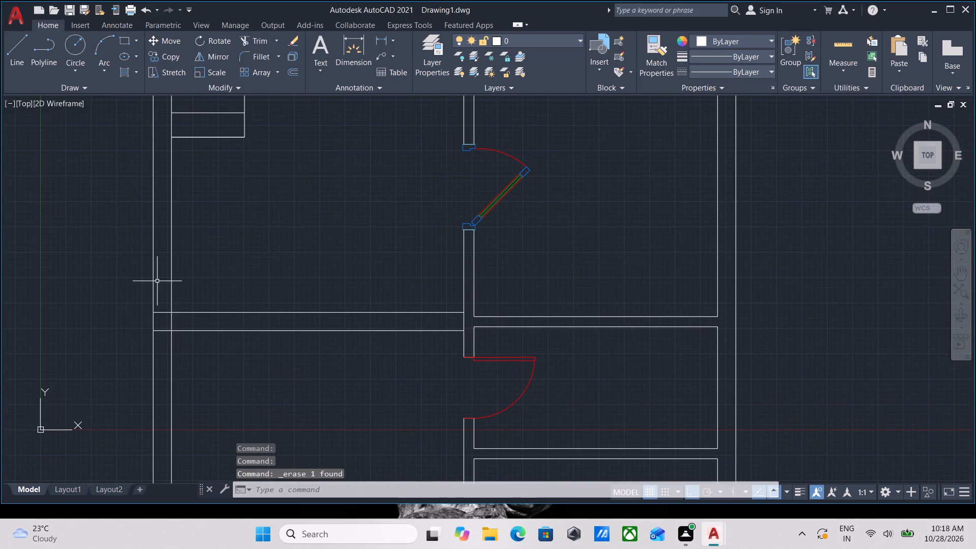
scroll(157, 281, "up", 2)
scroll(204, 287, "down", 2)
scroll(221, 335, "up", 2)
scroll(157, 333, "down", 1)
middle_click_drag(157, 333, 162, 362)
scroll(216, 254, "down", 1)
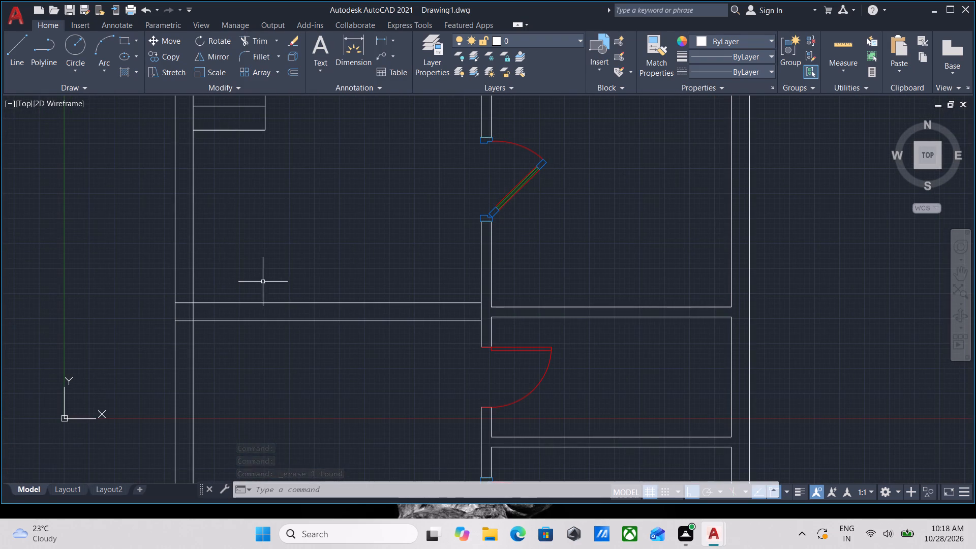
scroll(191, 316, "up", 2)
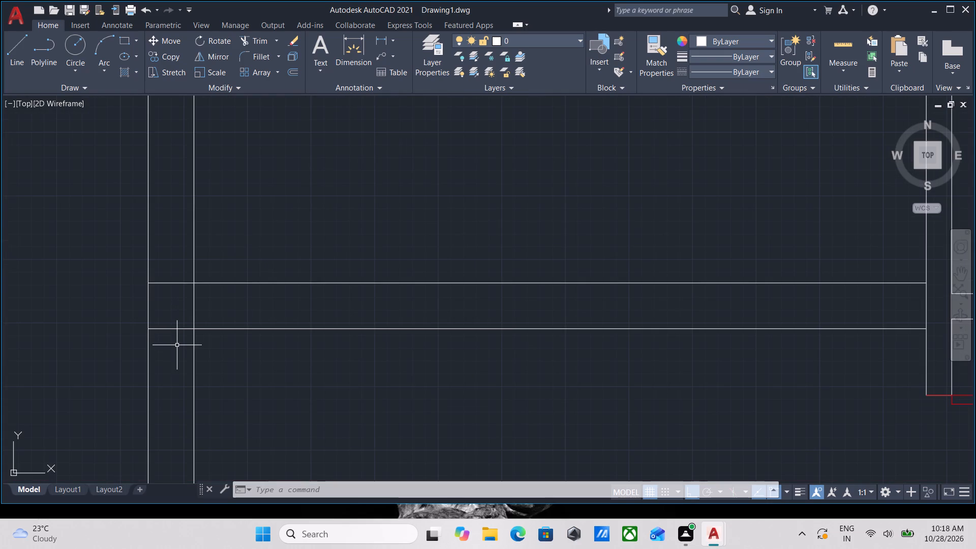
left_click(205, 313)
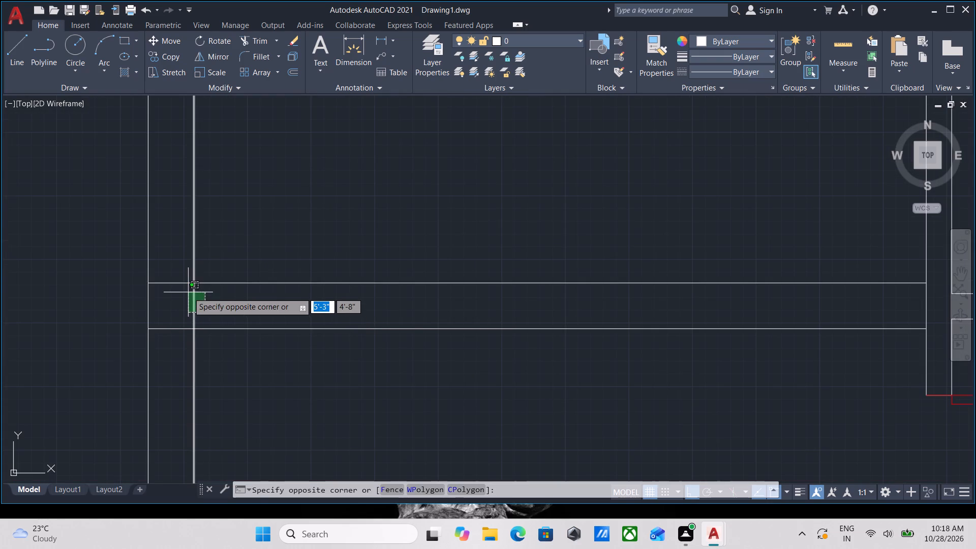
key("Escape")
type("TR")
key("Return")
left_click(174, 357)
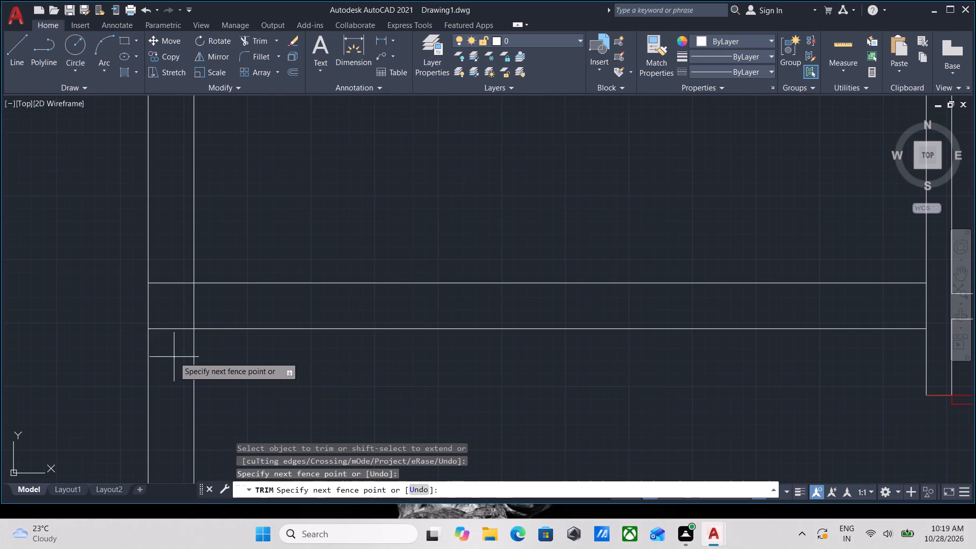
left_click(174, 270)
left_click(210, 297)
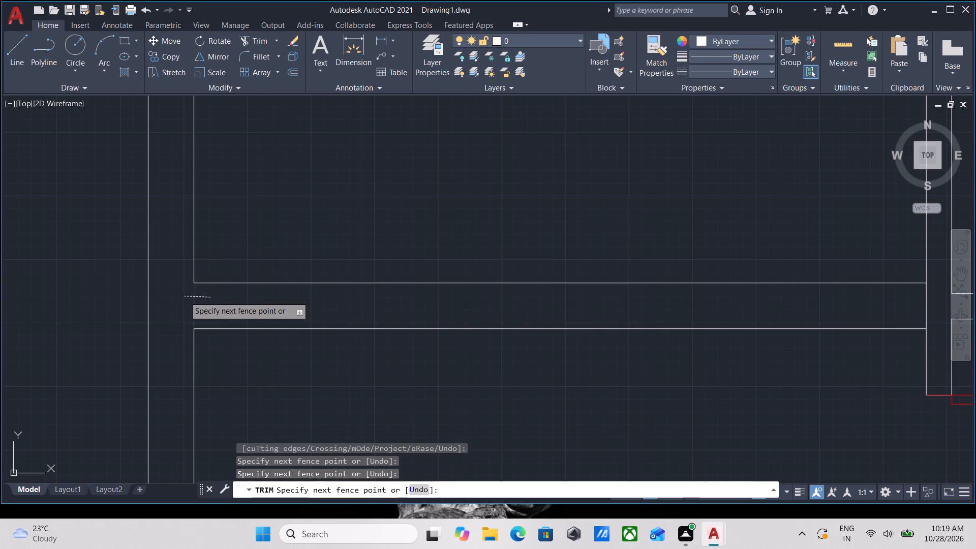
left_click(184, 296)
key("Escape")
Draw a vertical line across the new wall's thickness, 4' from where its upper face meets the partition wall.
scroll(184, 296, "down", 2)
middle_click_drag(332, 310, 245, 317)
scroll(337, 295, "up", 1)
scroll(285, 295, "down", 1)
middle_click_drag(285, 295, 293, 313)
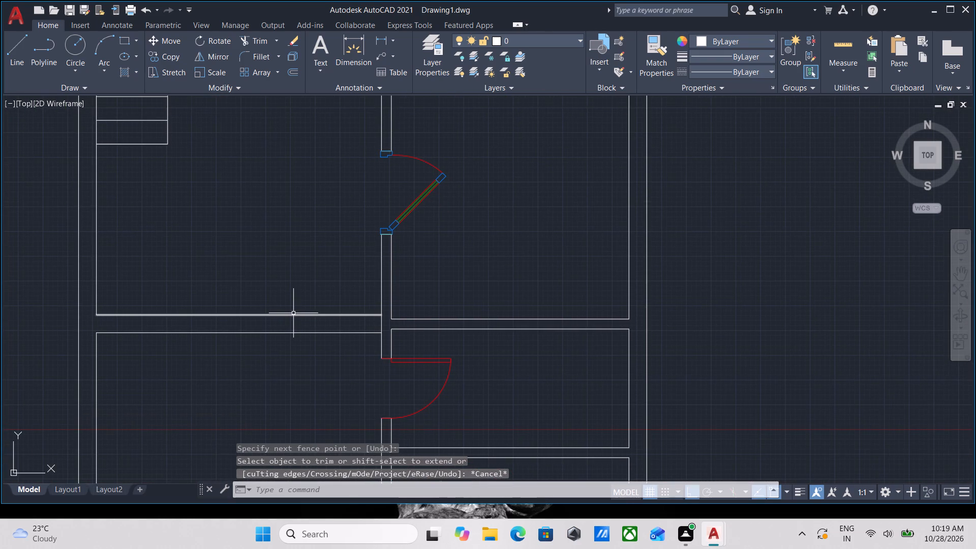
key("l")
key("Return")
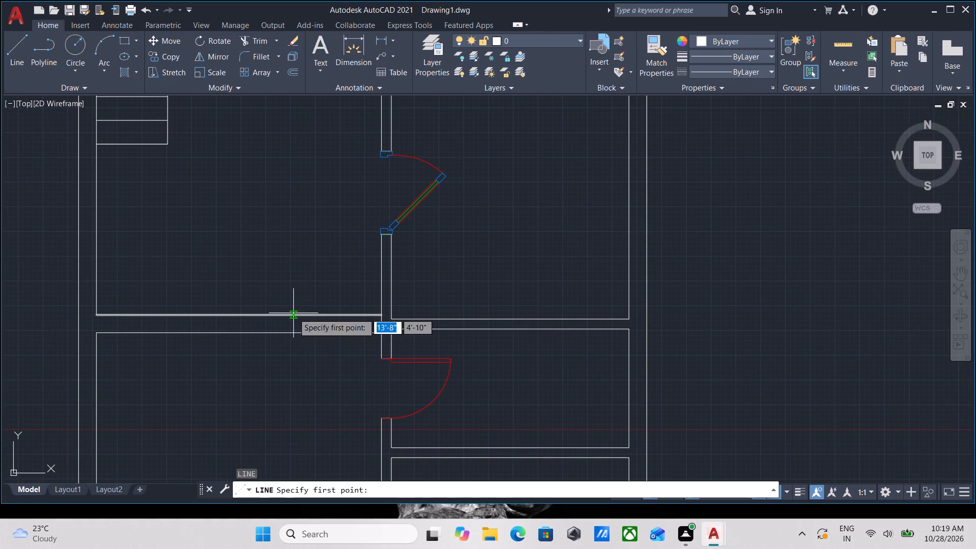
scroll(371, 313, "up", 2)
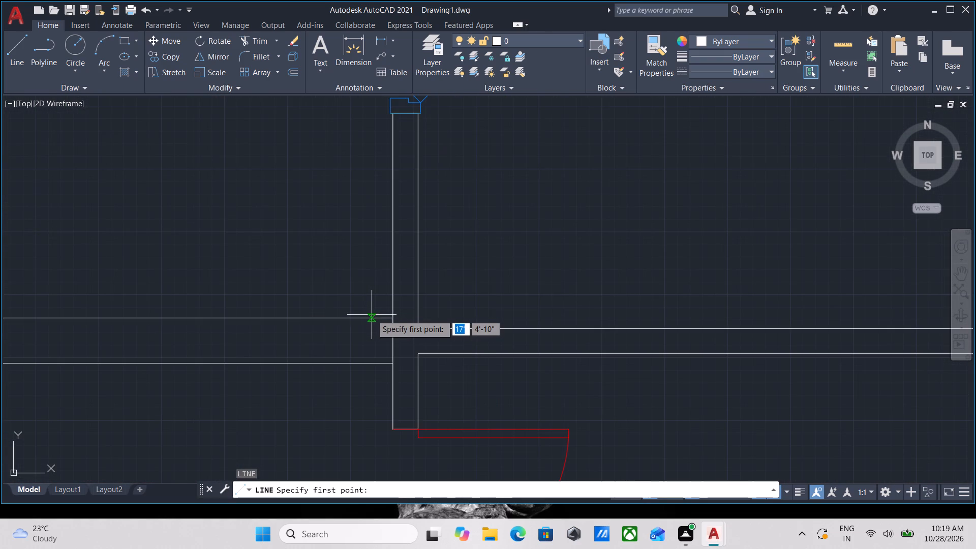
key("t")
key("k")
key("Return")
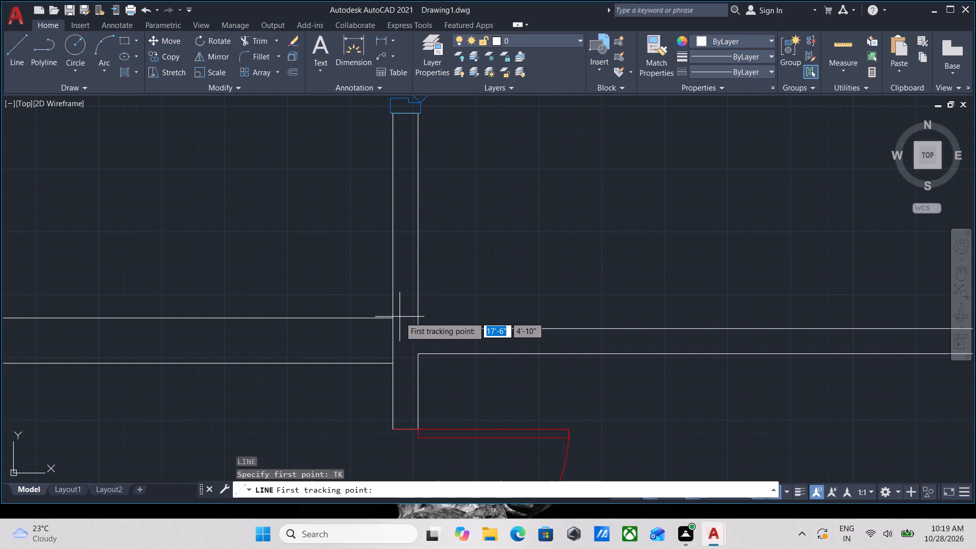
left_click(394, 317)
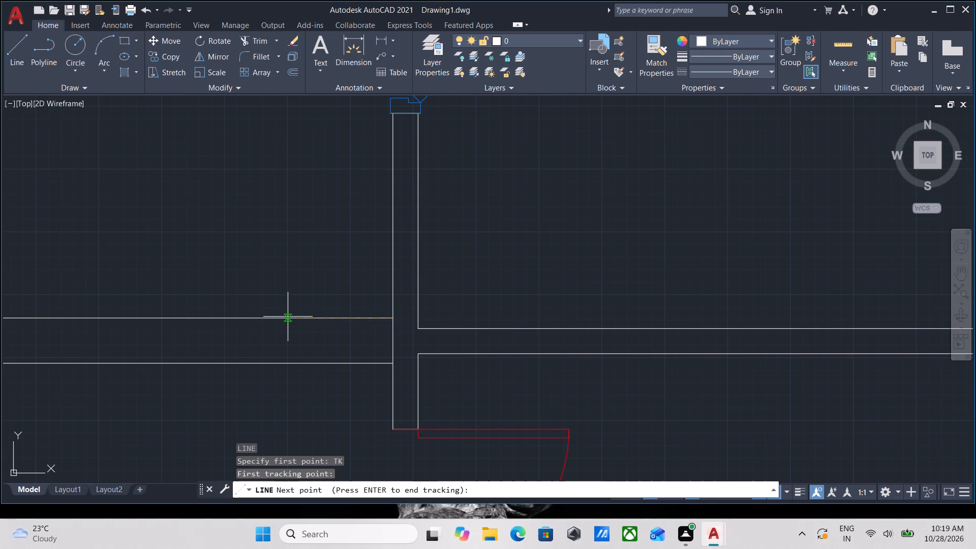
type("4'")
key("Return")
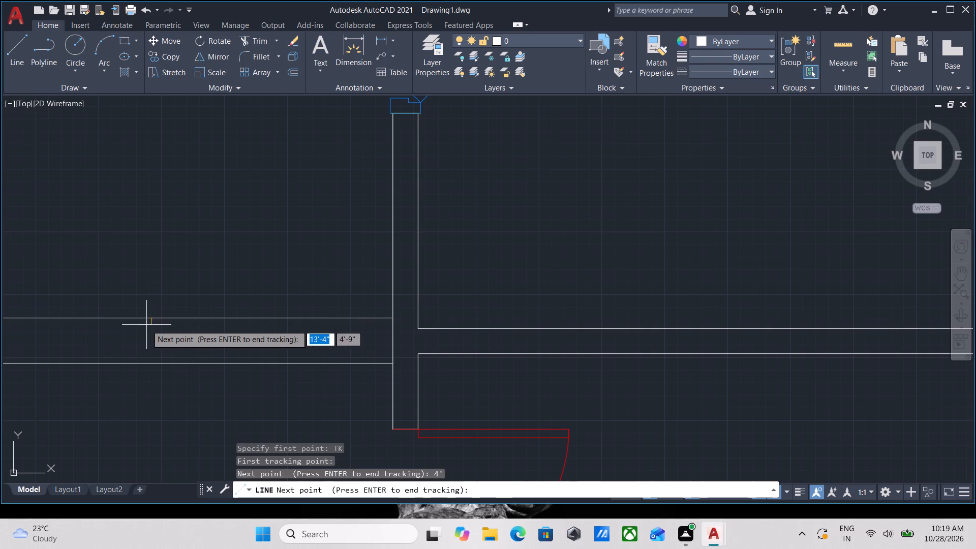
key("Return")
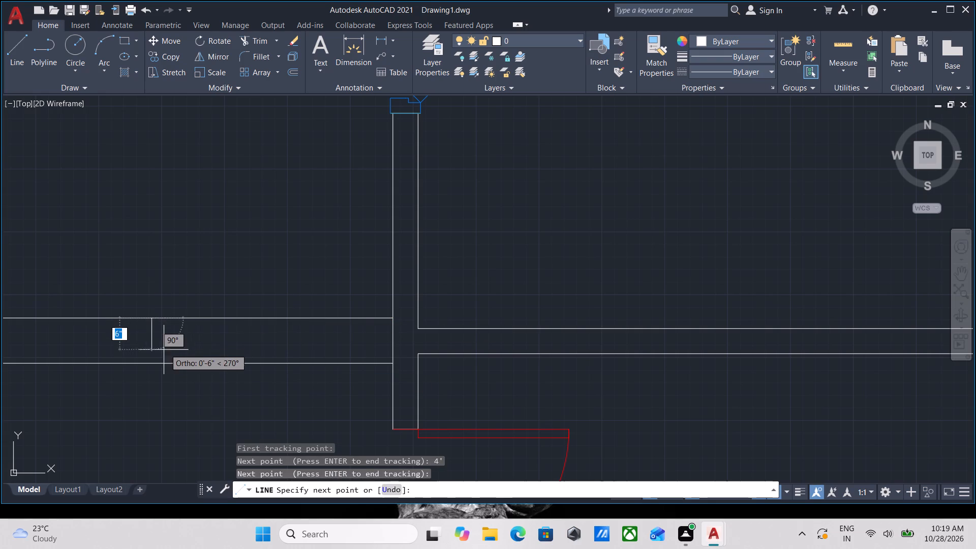
left_click(152, 360)
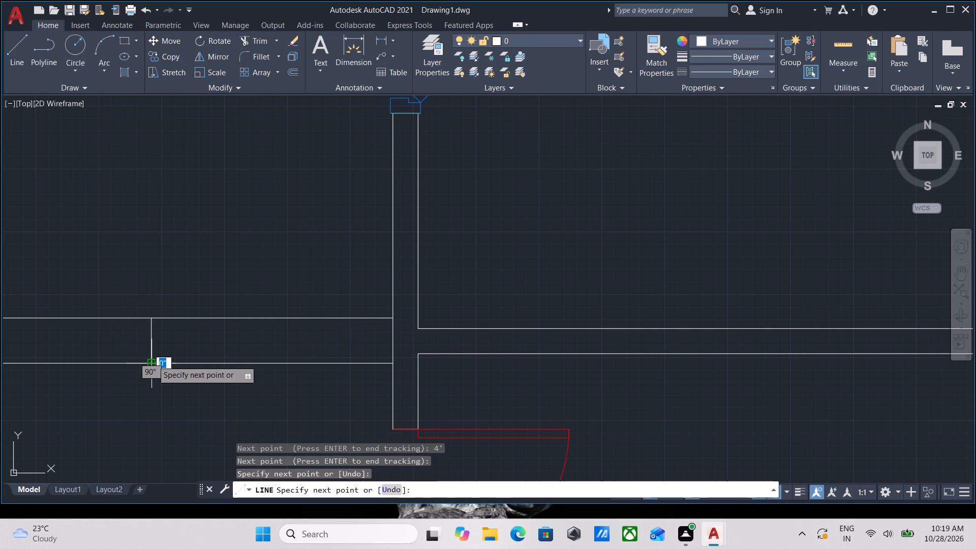
key("Escape")
Trim both faces of the new wall between the vertical end line and the partition wall to leave a 4' opening.
type("TR")
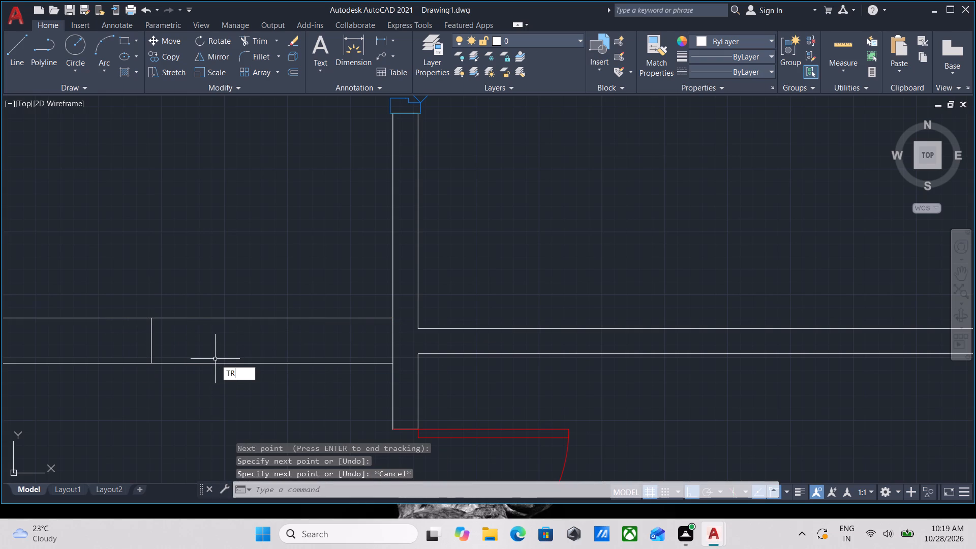
key("Return")
left_click(232, 378)
left_click(236, 254)
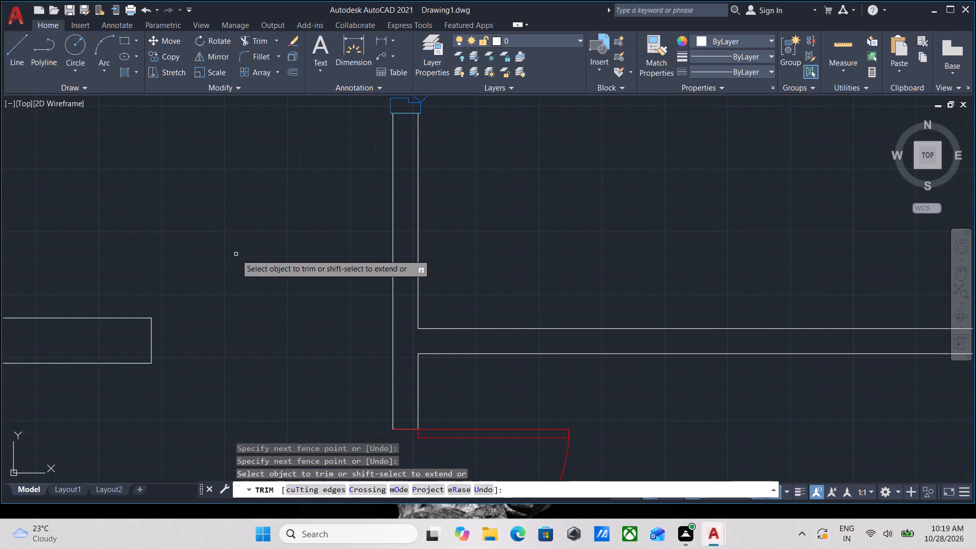
scroll(236, 254, "down", 4)
middle_click_drag(213, 294, 238, 324)
scroll(239, 325, "down", 1)
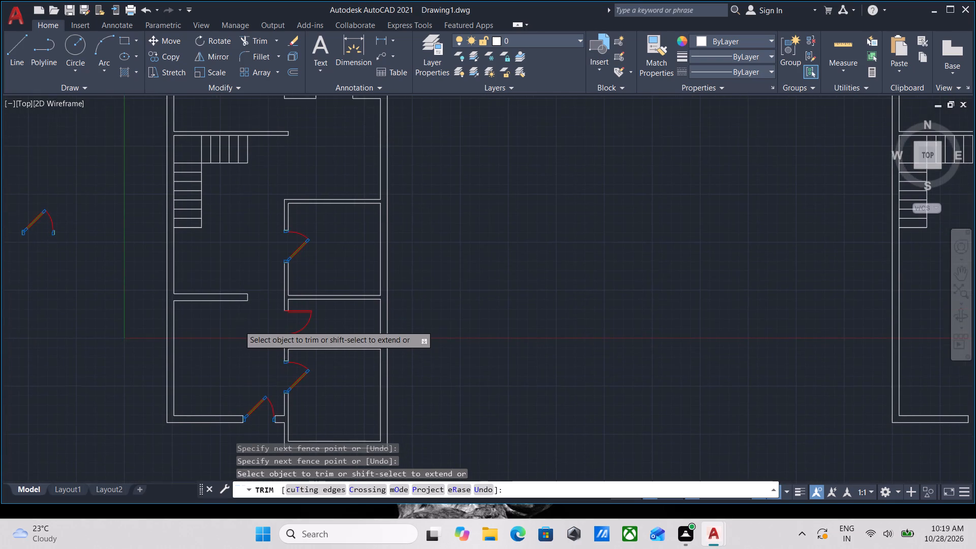
middle_click_drag(239, 326, 246, 338)
key("Escape")
Examine the floor plan around the new wall, the staircase and the rooms, and the overall drawing.
scroll(228, 341, "up", 2)
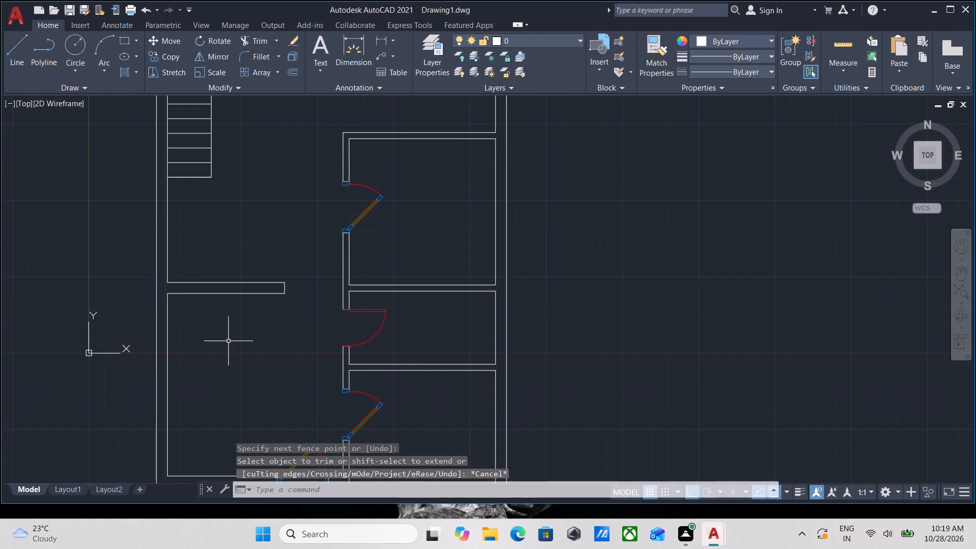
middle_click_drag(224, 340, 245, 291)
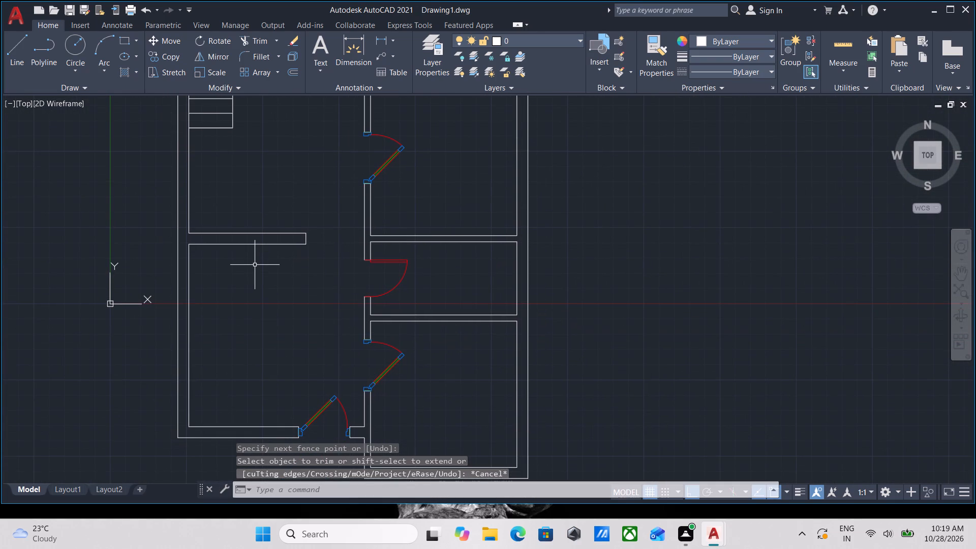
scroll(255, 265, "down", 2)
scroll(255, 265, "up", 1)
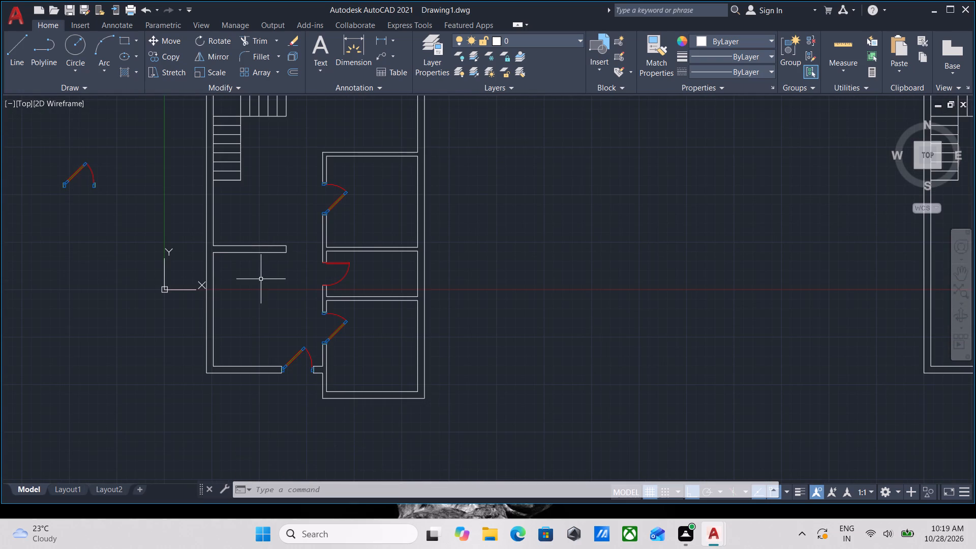
scroll(261, 279, "down", 1)
middle_click_drag(261, 279, 260, 343)
scroll(279, 239, "up", 2)
scroll(279, 239, "down", 1)
middle_click_drag(279, 239, 292, 264)
scroll(285, 241, "down", 1)
scroll(223, 294, "up", 1)
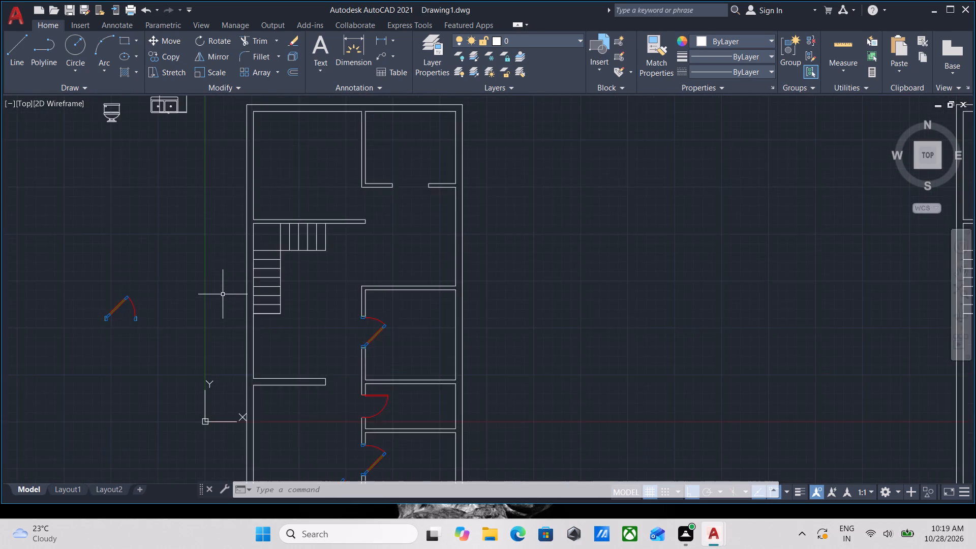
scroll(223, 294, "up", 1)
scroll(327, 265, "up", 1)
scroll(327, 264, "down", 2)
middle_click_drag(327, 264, 334, 317)
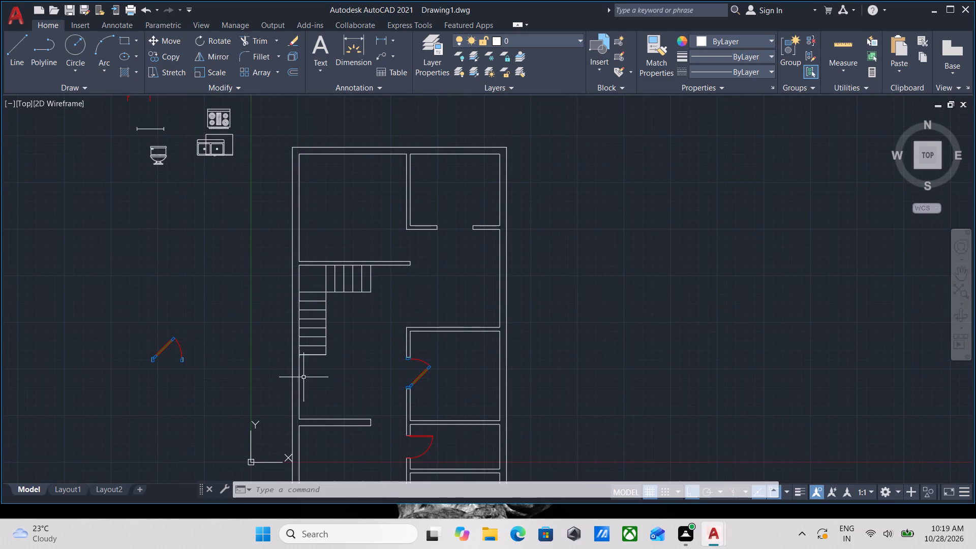
scroll(301, 300, "up", 2)
middle_click_drag(294, 304, 262, 315)
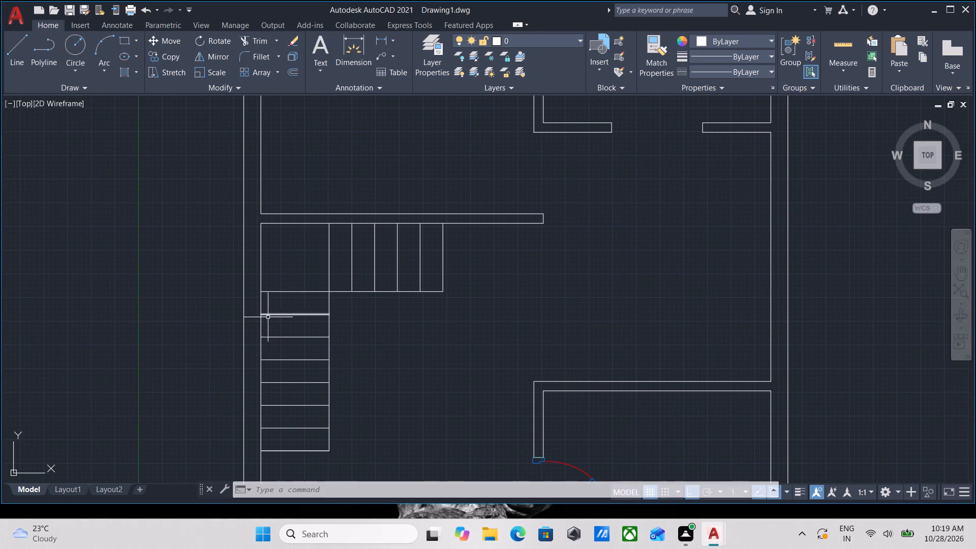
scroll(331, 305, "down", 1)
middle_click_drag(312, 308, 258, 314)
scroll(314, 334, "down", 3)
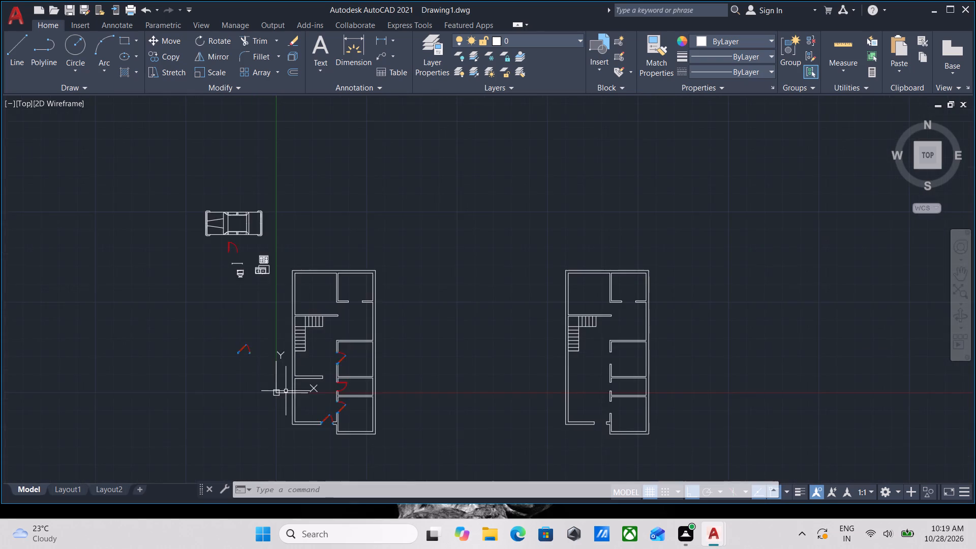
Quick-measure the room below the new wall.
scroll(286, 392, "up", 3)
middle_click_drag(355, 374, 246, 314)
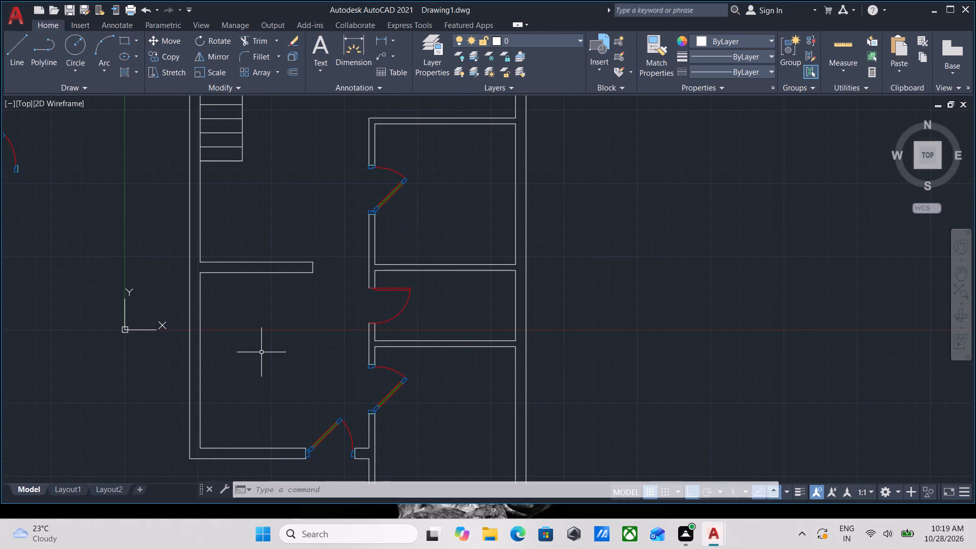
type("MEA")
key("Return")
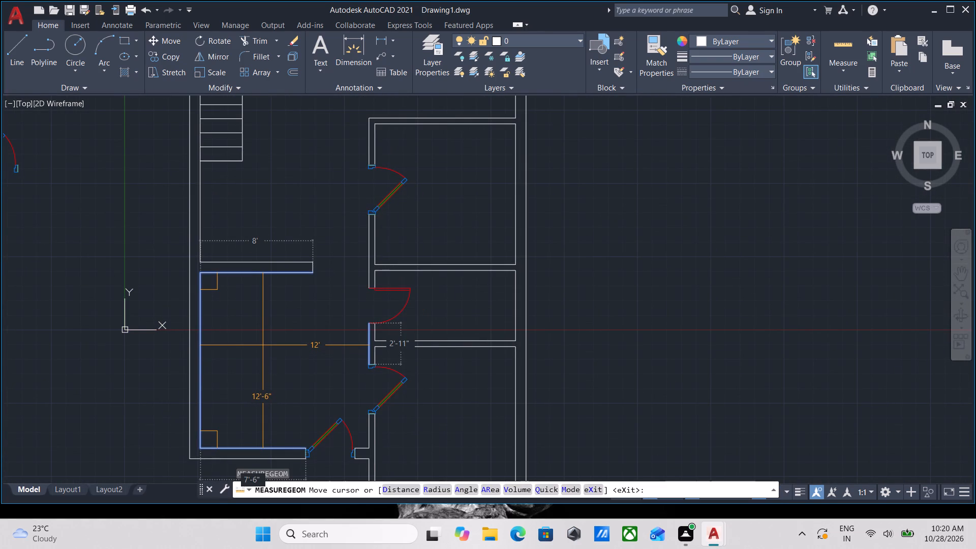
key("Escape")
Quick-measure the upper room with a door and the small middle room along the partition wall.
scroll(263, 345, "down", 1)
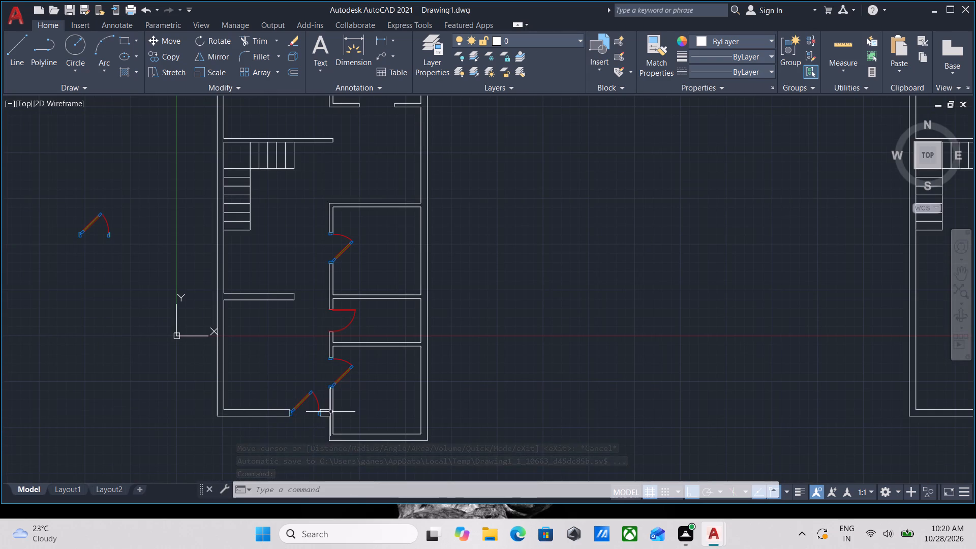
scroll(385, 346, "up", 2)
scroll(385, 346, "down", 2)
middle_click_drag(385, 346, 413, 410)
scroll(475, 420, "up", 2)
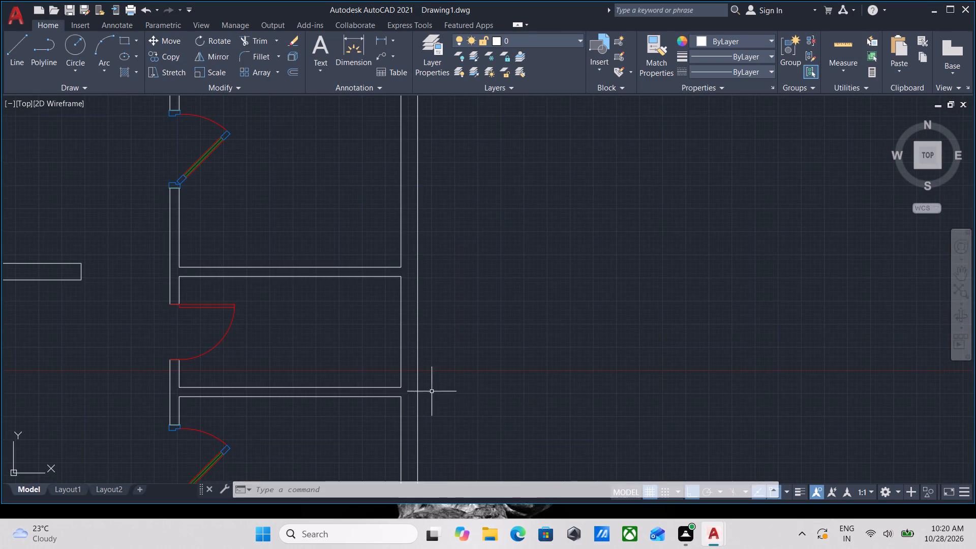
scroll(395, 375, "up", 2)
scroll(395, 375, "down", 2)
middle_click_drag(395, 375, 420, 470)
middle_click_drag(390, 306, 423, 385)
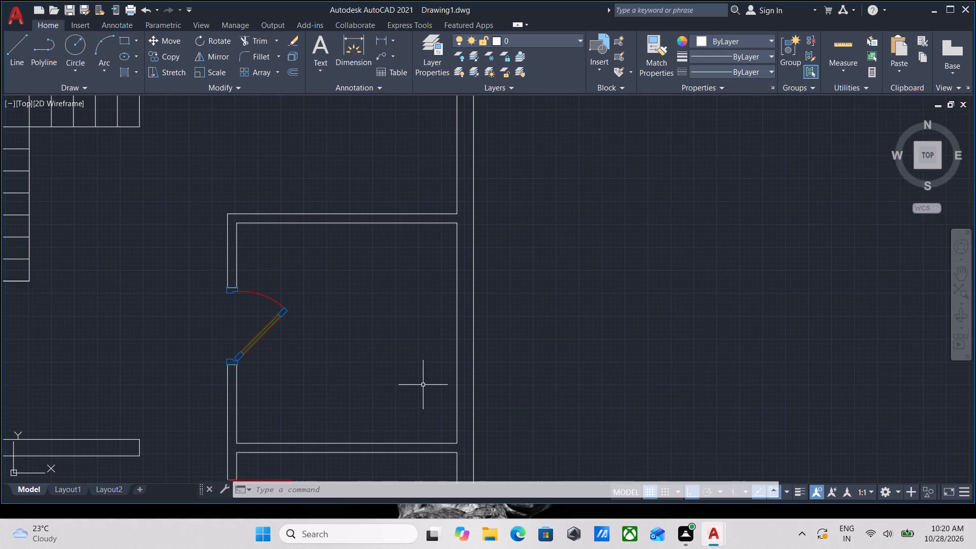
type("MEA")
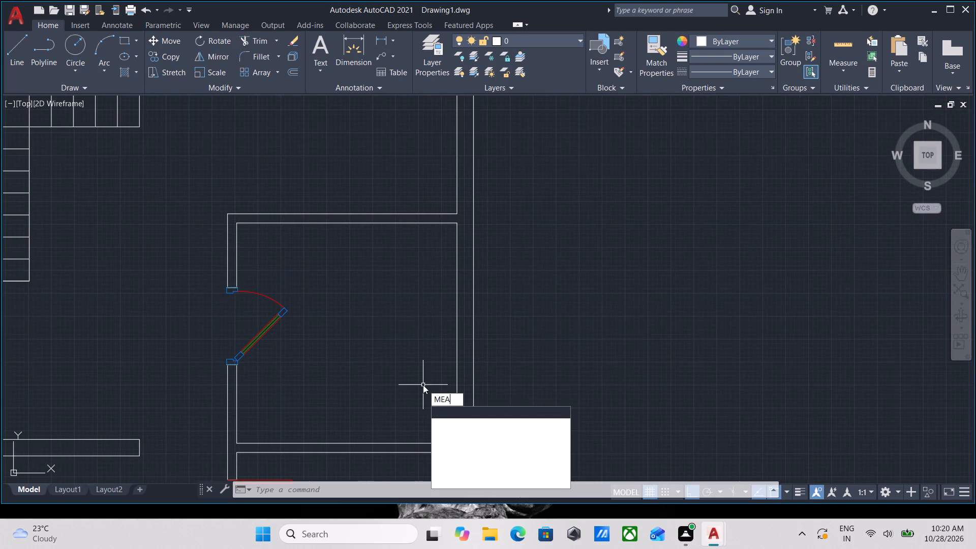
key("Return")
scroll(399, 355, "down", 3)
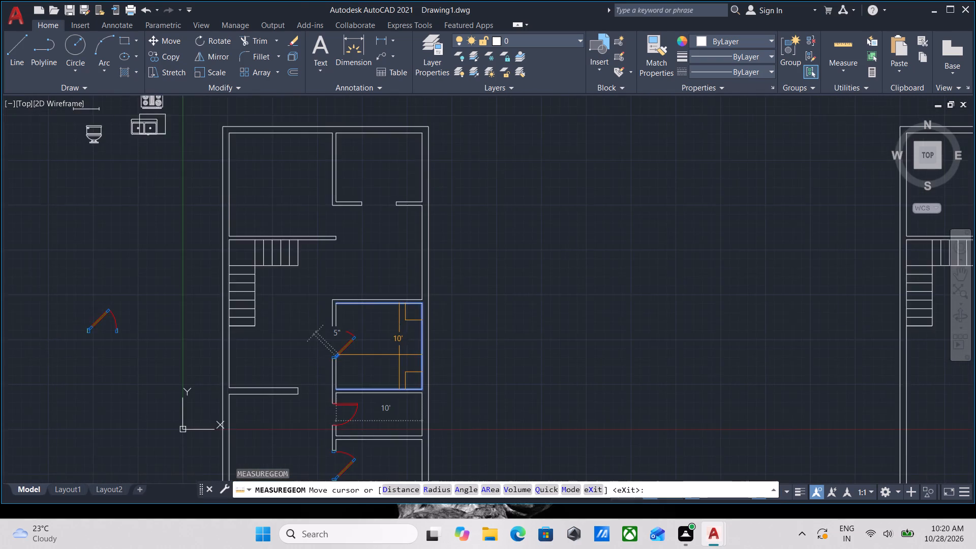
scroll(398, 391, "up", 2)
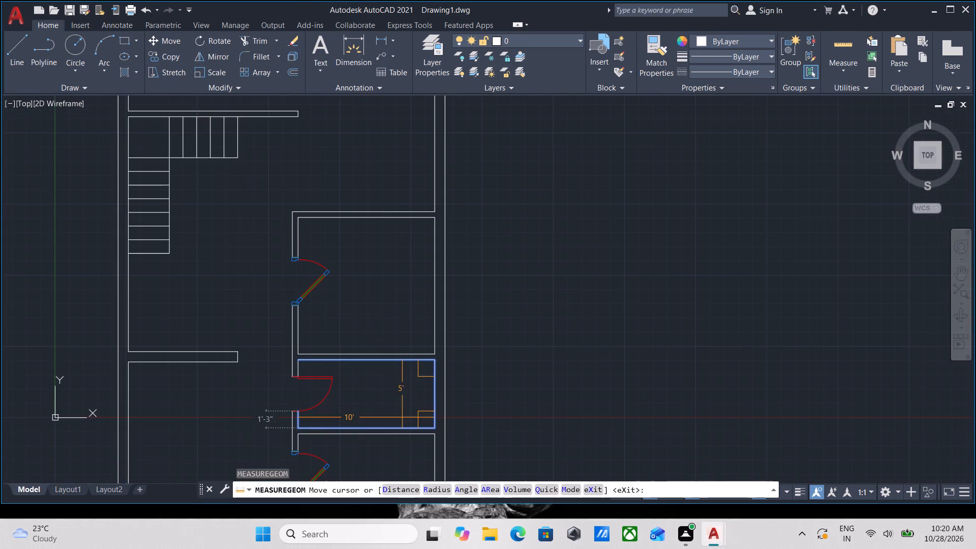
scroll(393, 419, "down", 1)
middle_click_drag(393, 419, 398, 387)
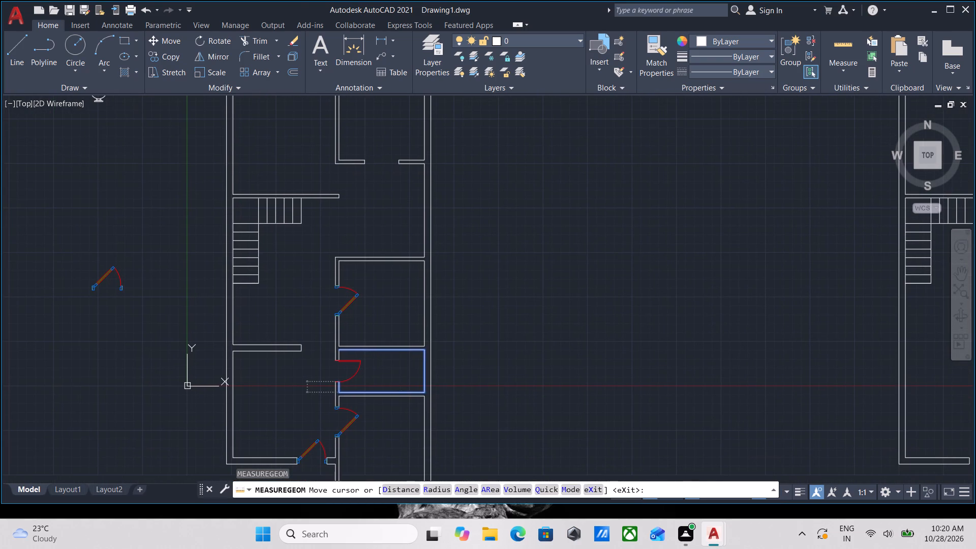
Quick-measure the lowest room beside the partition wall, its door and the entrance door.
middle_click_drag(384, 409, 404, 378)
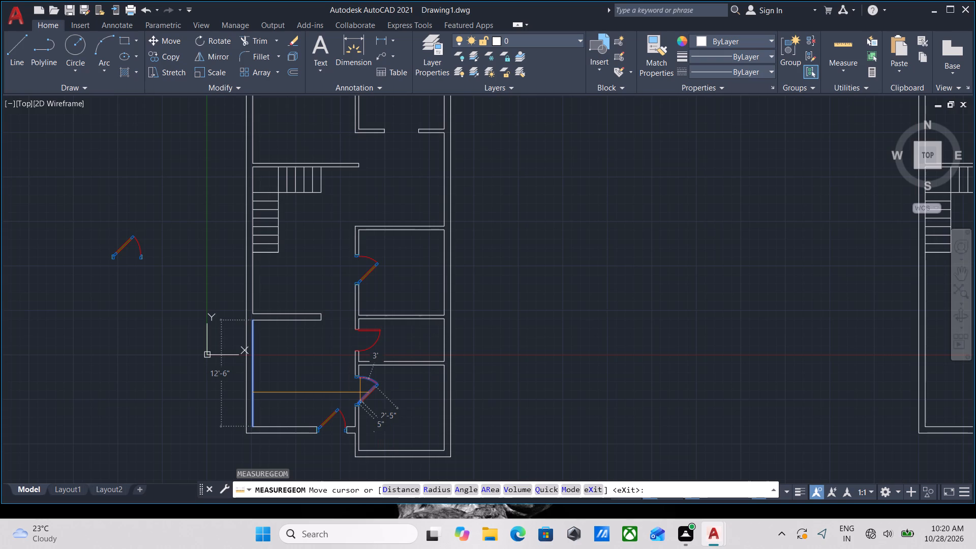
scroll(360, 392, "up", 3)
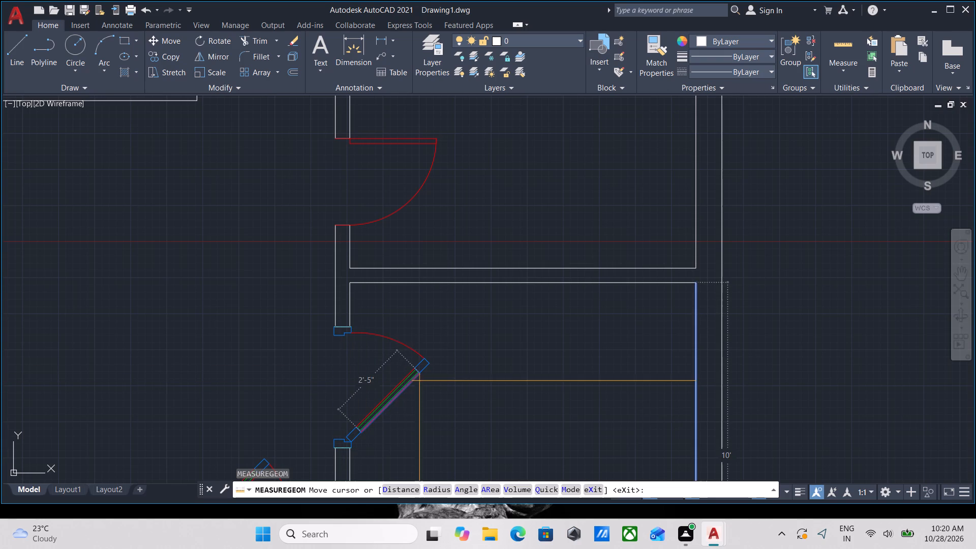
scroll(507, 376, "down", 3)
scroll(528, 379, "up", 1)
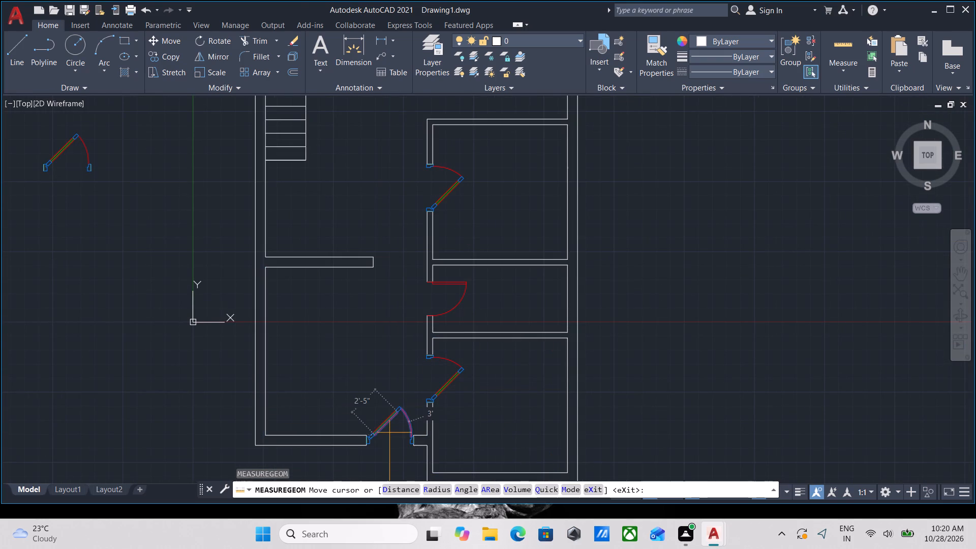
scroll(382, 440, "up", 2)
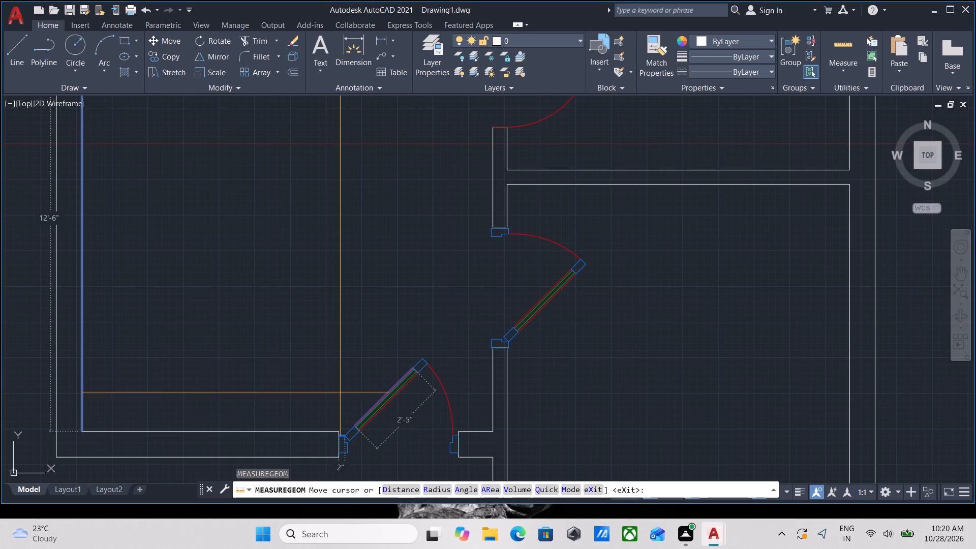
scroll(379, 358, "down", 2)
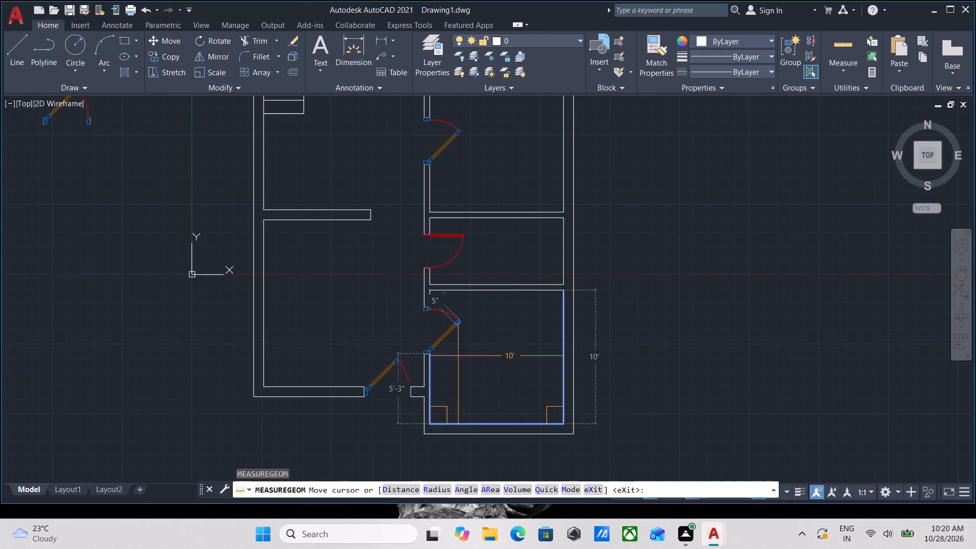
key("Escape")
Examine the staircase, the upper rooms, the loose blocks and the overall layout of both floor plans.
scroll(342, 308, "down", 1)
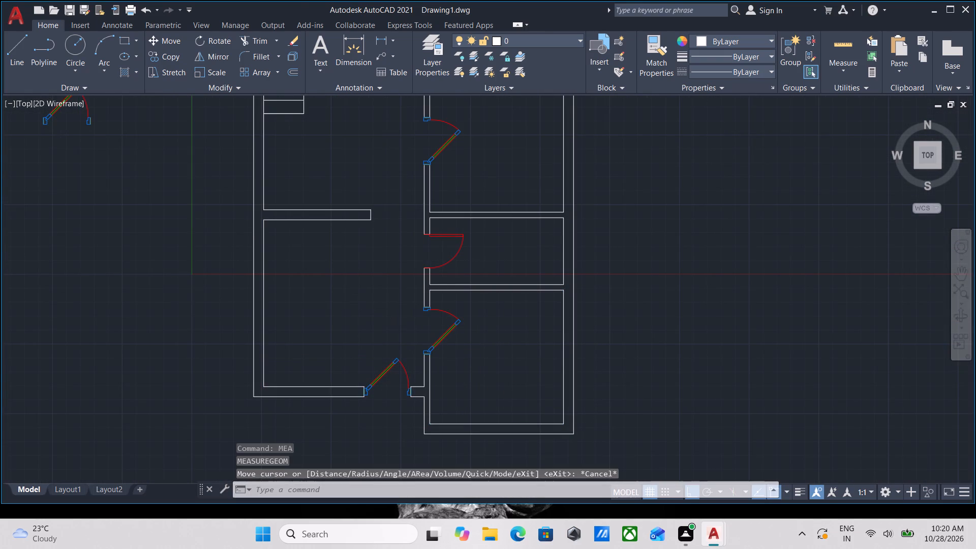
scroll(342, 308, "up", 4)
scroll(342, 308, "down", 4)
middle_click_drag(350, 311, 417, 379)
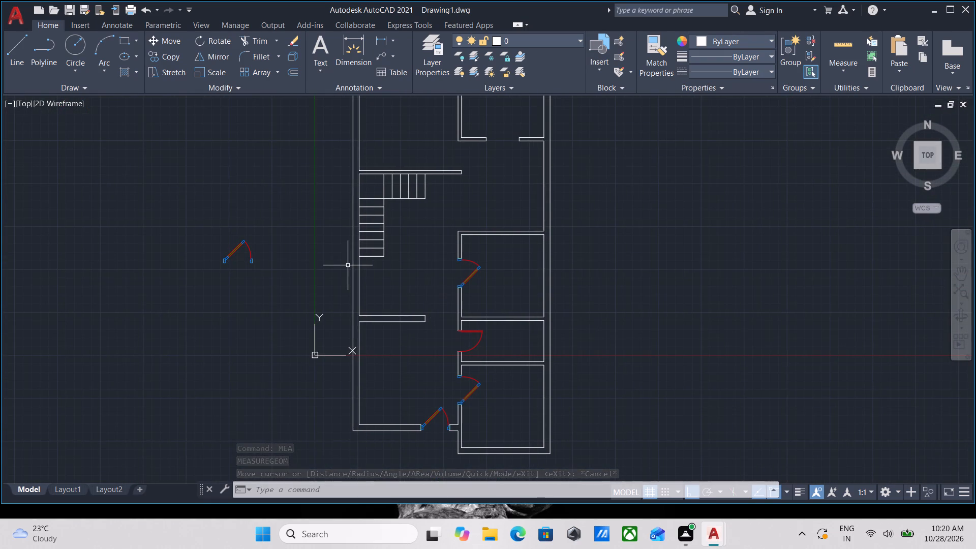
scroll(348, 265, "up", 3)
scroll(354, 258, "down", 2)
middle_click_drag(462, 308, 440, 381)
scroll(462, 259, "down", 2)
middle_click_drag(462, 259, 442, 359)
scroll(437, 263, "up", 3)
scroll(408, 234, "down", 1)
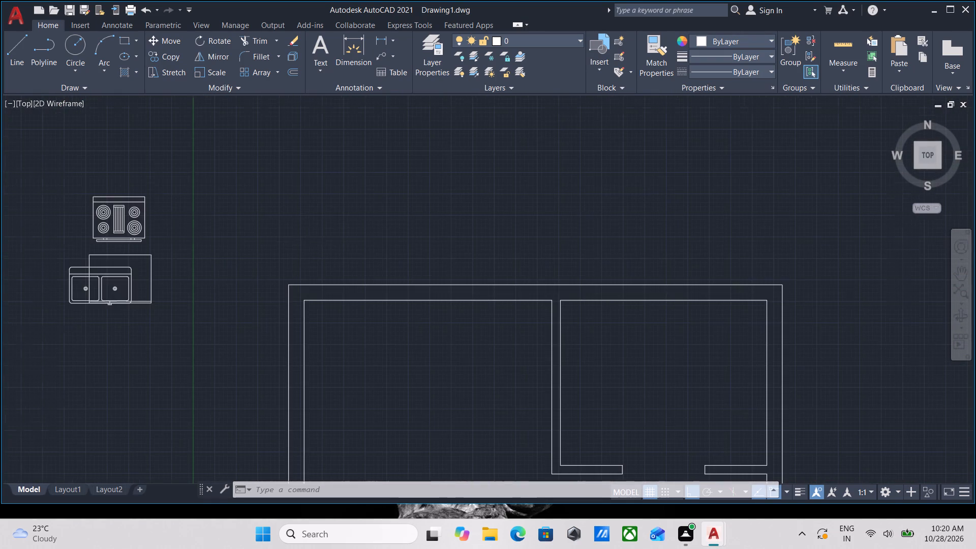
scroll(437, 238, "down", 1)
scroll(404, 303, "up", 2)
scroll(428, 280, "down", 2)
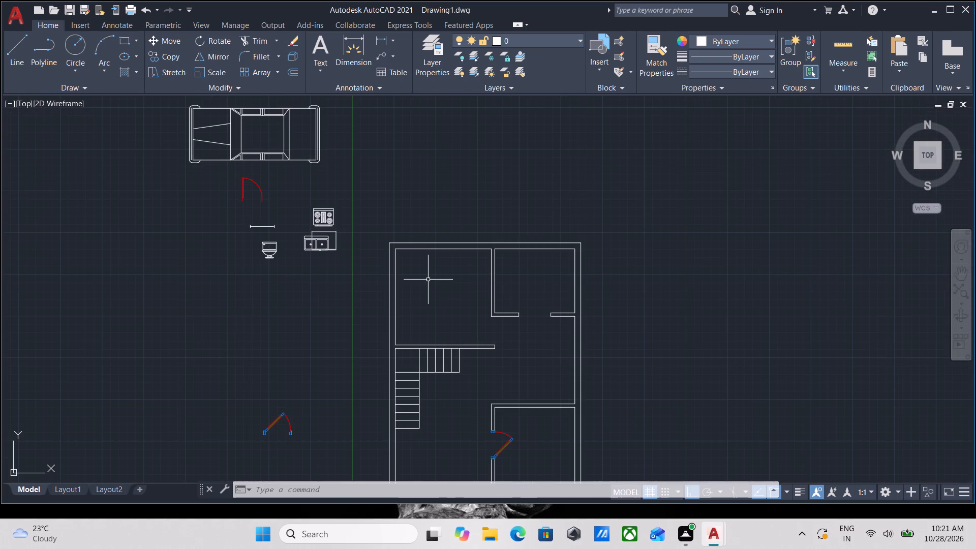
scroll(484, 273, "down", 2)
scroll(462, 336, "up", 2)
scroll(453, 328, "down", 2)
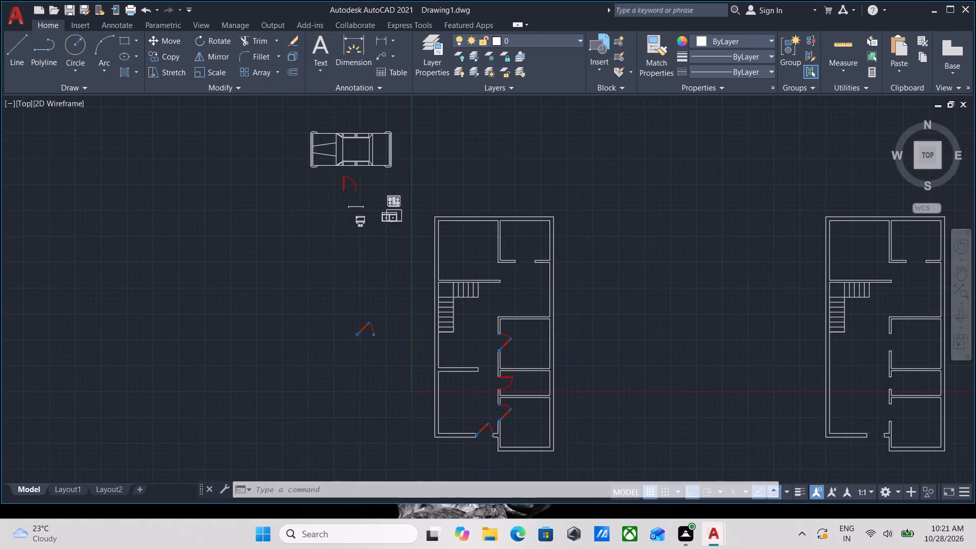
Quick-measure the room below the new wall again, including the wall's length.
scroll(469, 358, "up", 4)
scroll(443, 306, "down", 2)
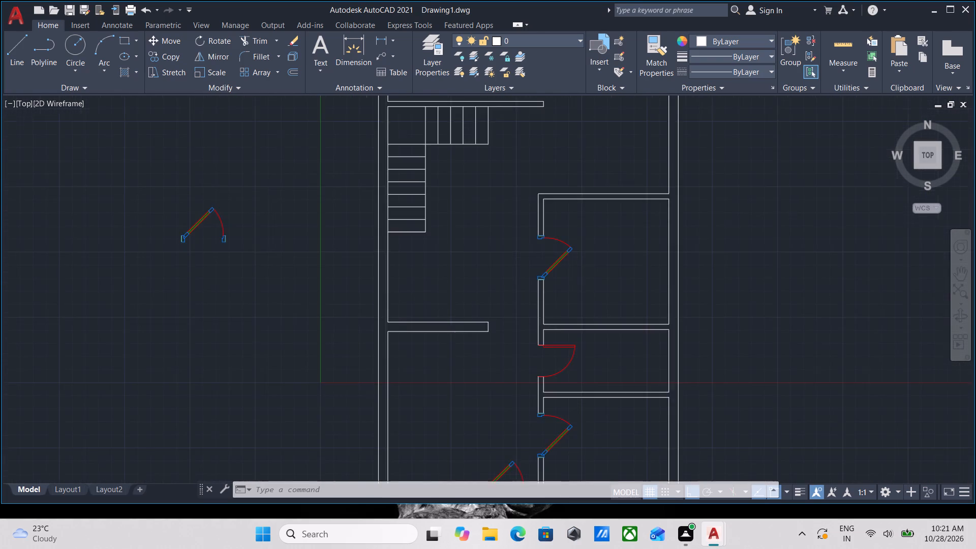
type("MEA")
key("Return")
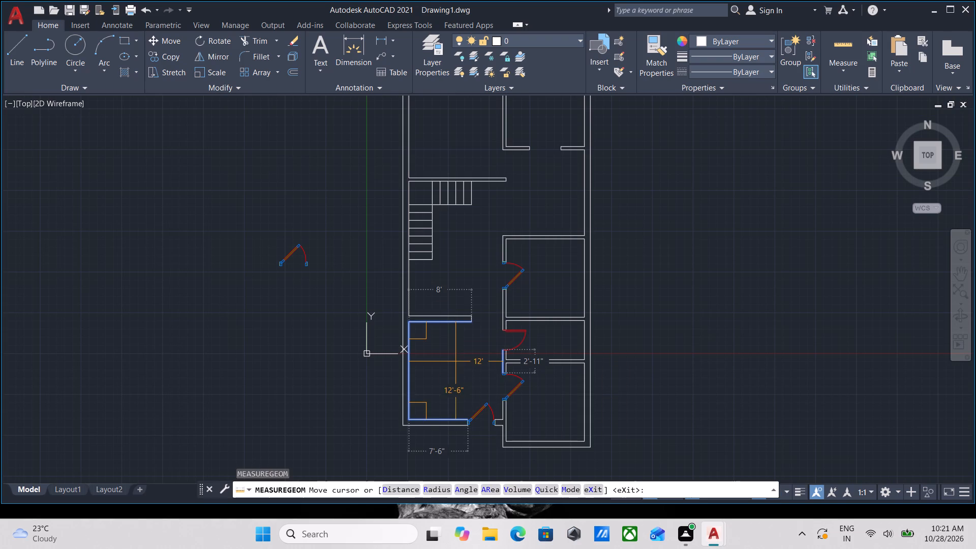
scroll(450, 361, "up", 2)
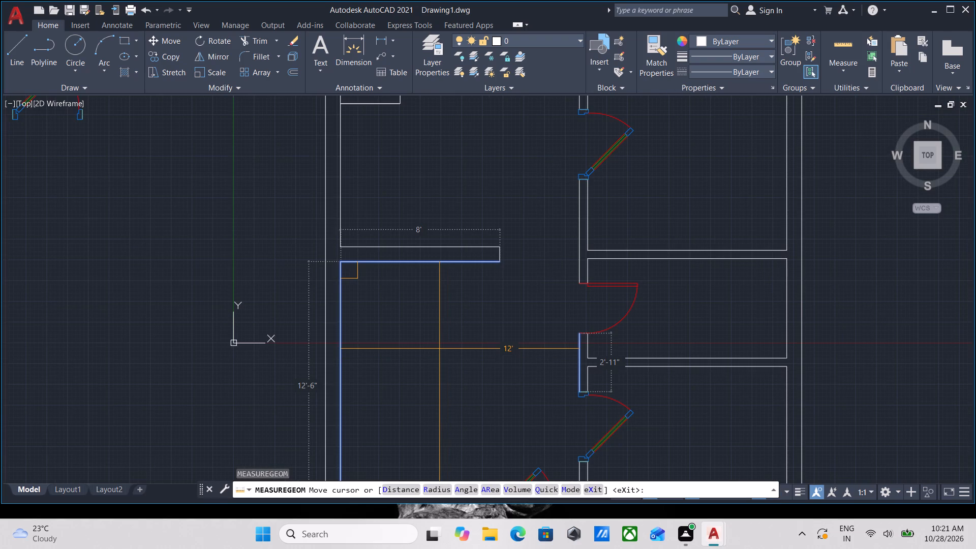
key("Escape")
Examine the floor plan copy without doors and compare its staircase, rooms and entrance opening with the furnished plan.
scroll(441, 342, "down", 3)
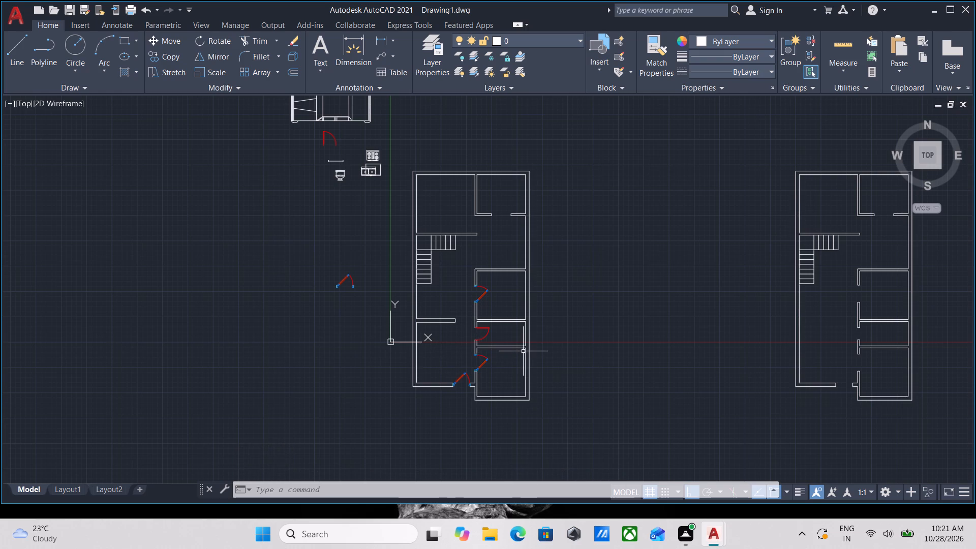
scroll(462, 301, "up", 2)
scroll(461, 300, "down", 2)
middle_click_drag(461, 302, 454, 440)
middle_click_drag(651, 375, 486, 340)
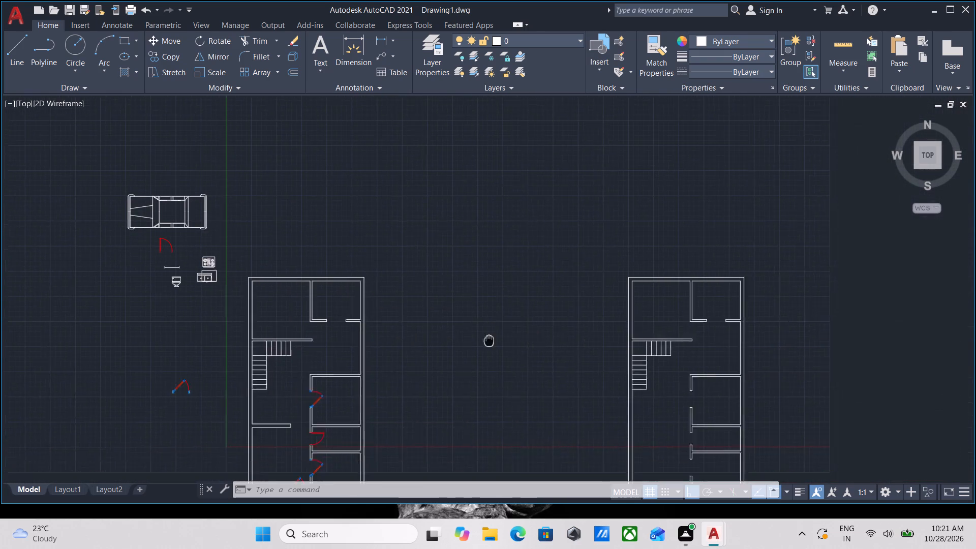
middle_click_drag(486, 340, 464, 335)
scroll(512, 337, "up", 2)
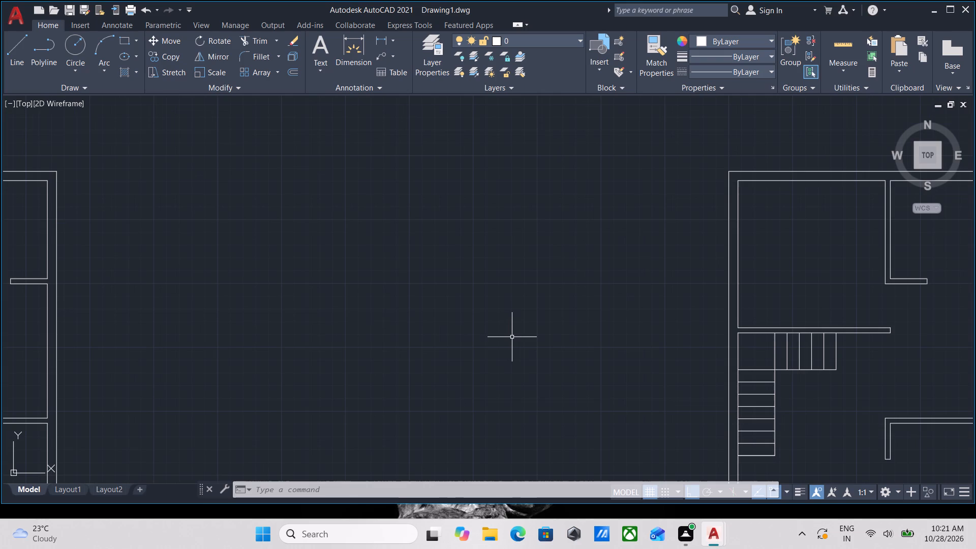
scroll(512, 337, "down", 3)
scroll(463, 331, "up", 1)
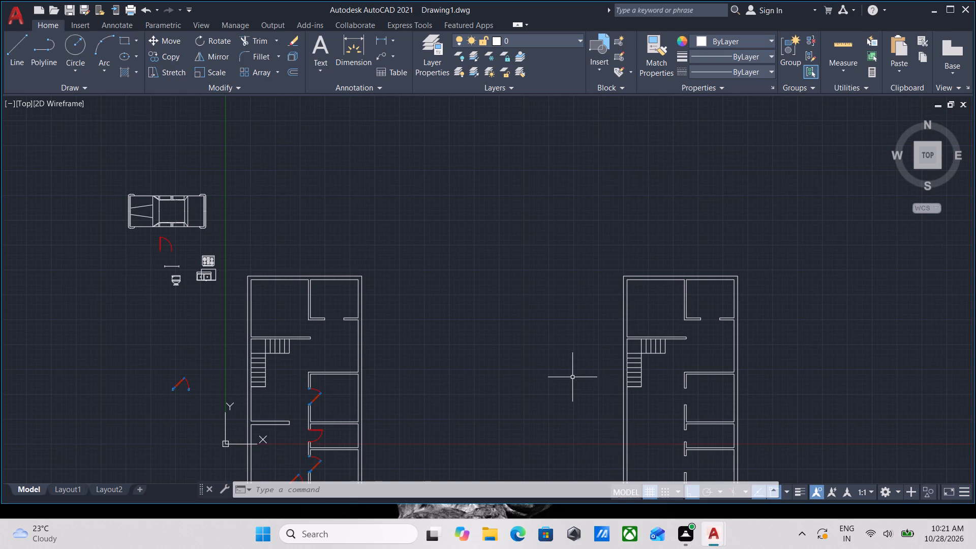
middle_click_drag(674, 350, 485, 306)
scroll(541, 466, "up", 1)
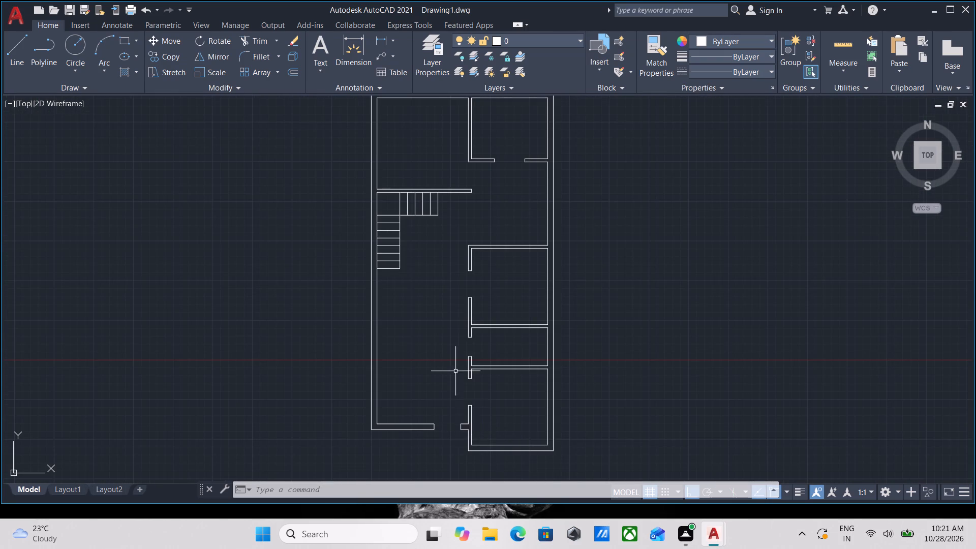
scroll(455, 371, "down", 2)
middle_click_drag(455, 371, 492, 409)
scroll(279, 357, "up", 2)
scroll(270, 355, "down", 1)
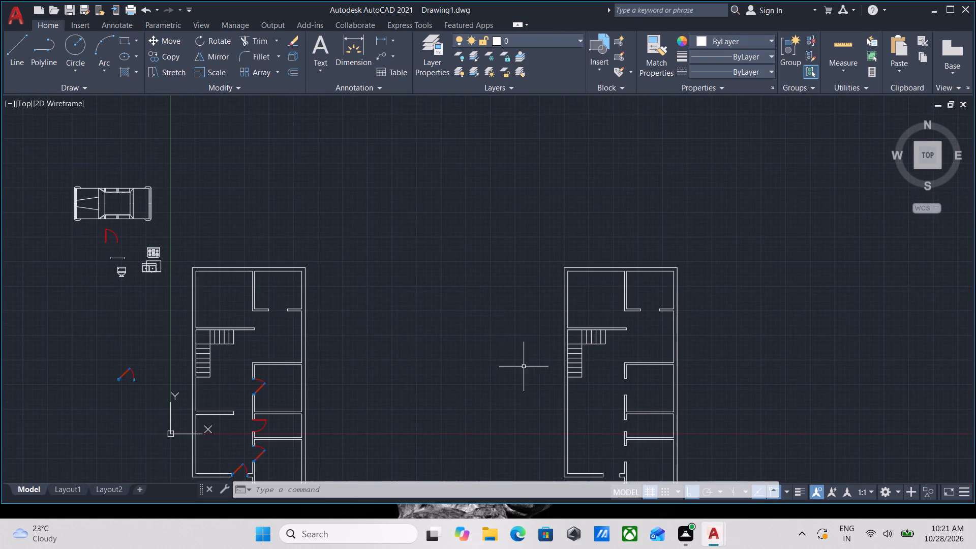
middle_click_drag(522, 367, 275, 298)
scroll(361, 413, "up", 1)
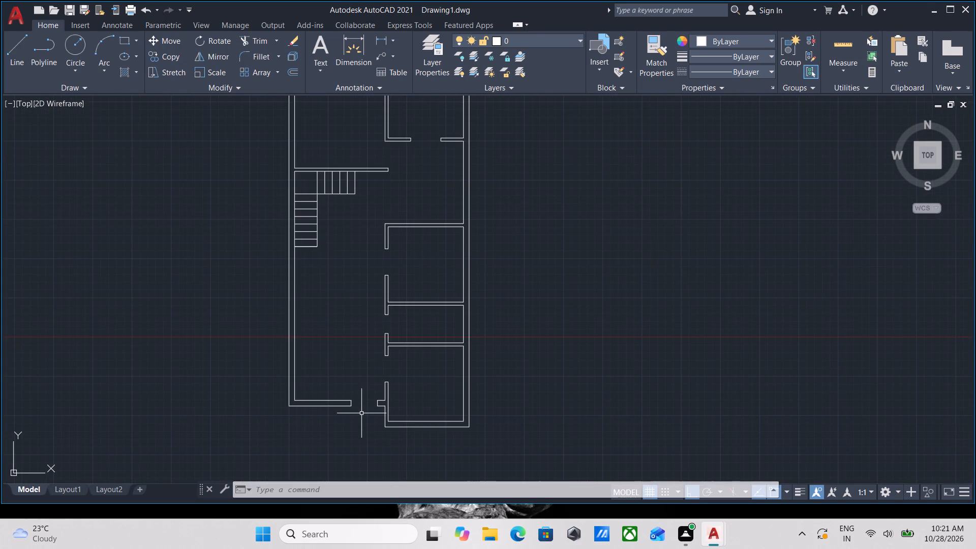
scroll(372, 399, "up", 1)
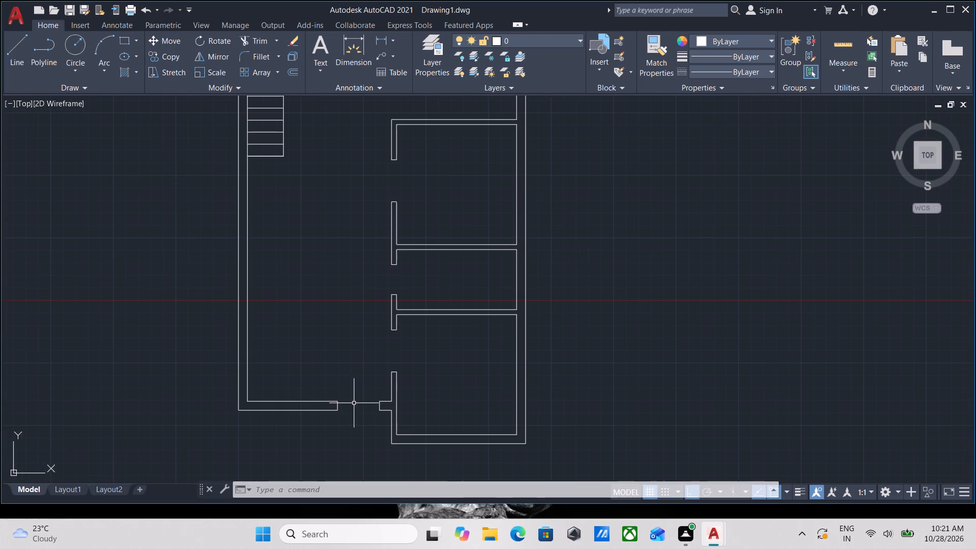
scroll(354, 403, "down", 1)
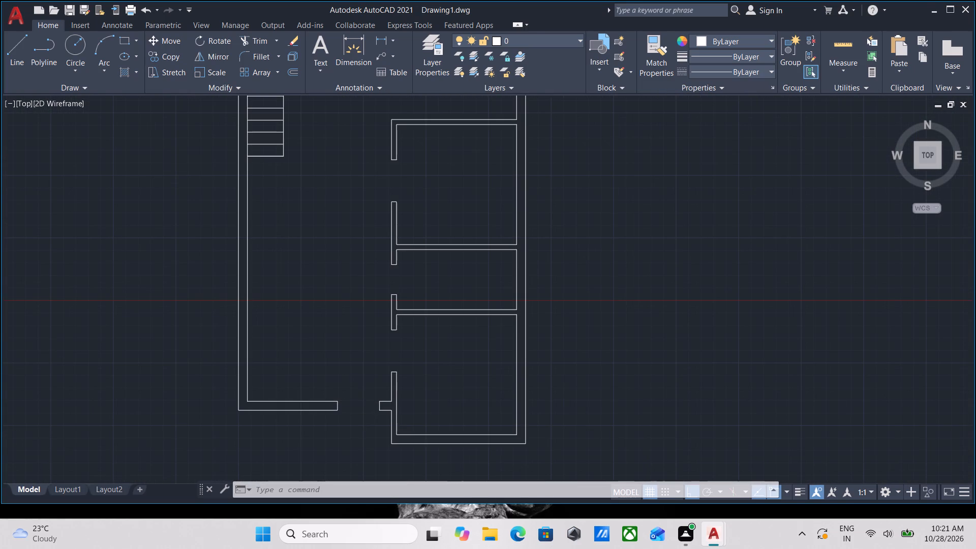
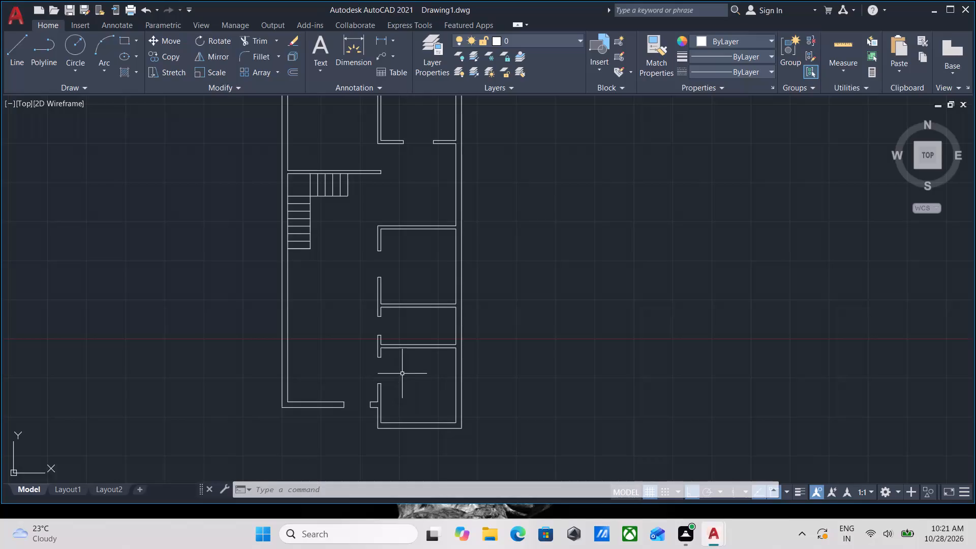
Trim away the lowest room's projecting bottom wall and its door-side wall segment near the entrance in the floor plan copy without doors.
type("TR")
key("Return")
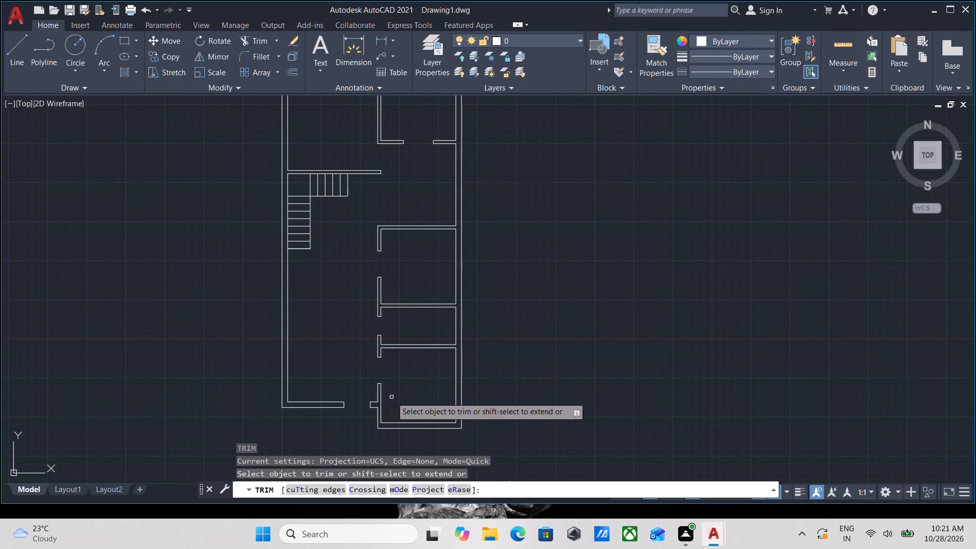
left_click(391, 397)
left_click(355, 389)
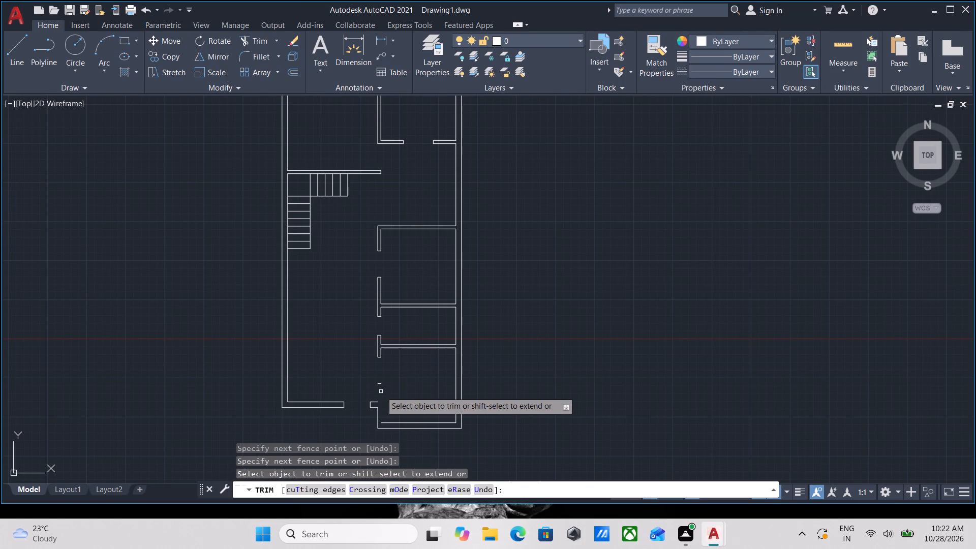
left_click(381, 391)
left_click(382, 377)
left_click(411, 440)
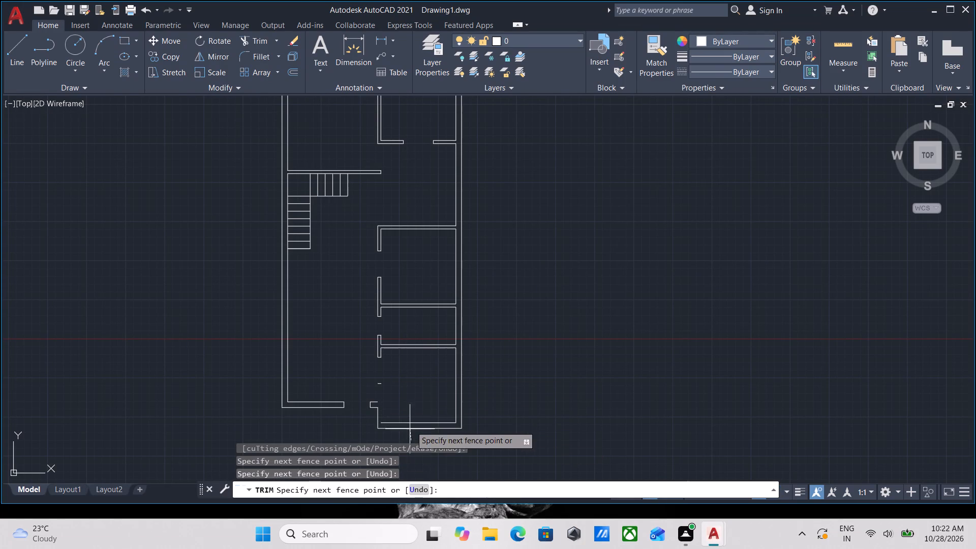
left_click(418, 397)
left_click(361, 422)
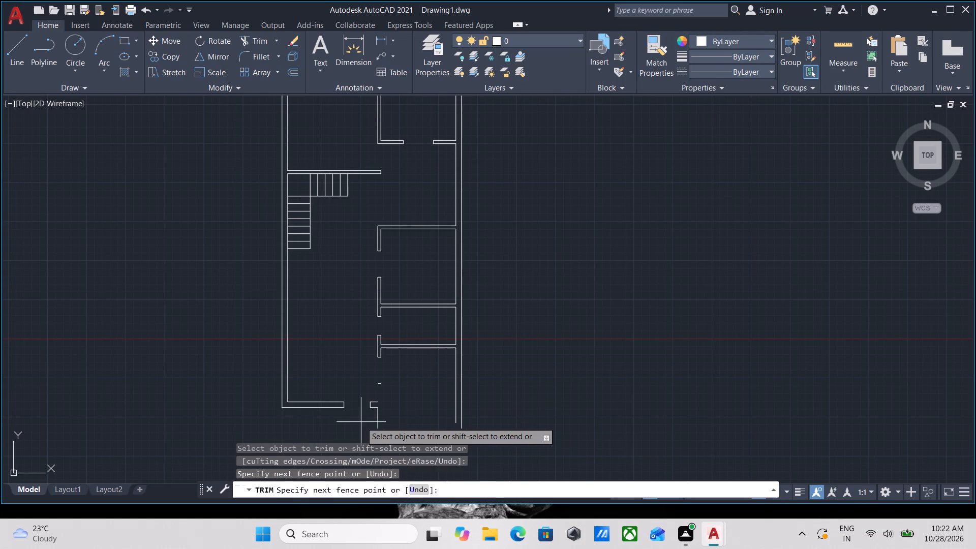
left_click(380, 422)
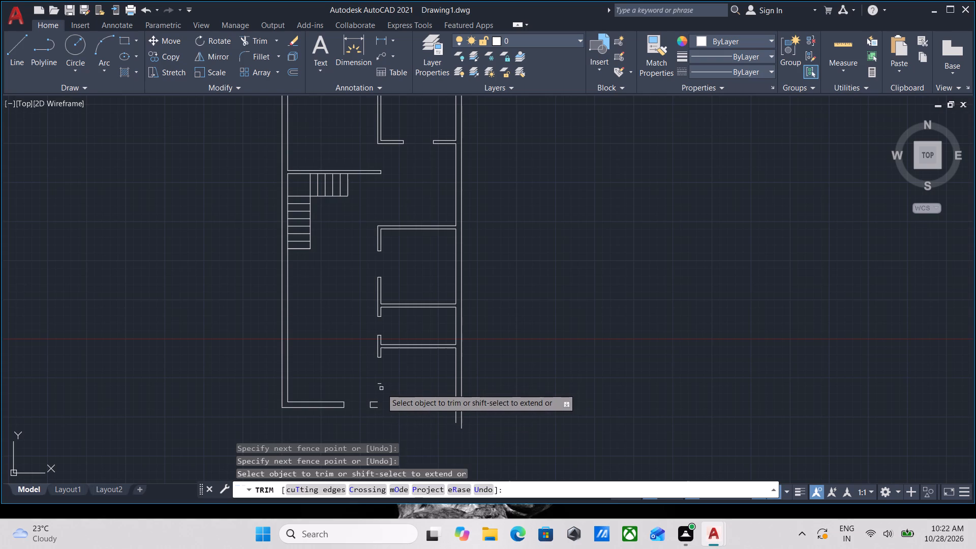
left_click(379, 388)
left_click(378, 374)
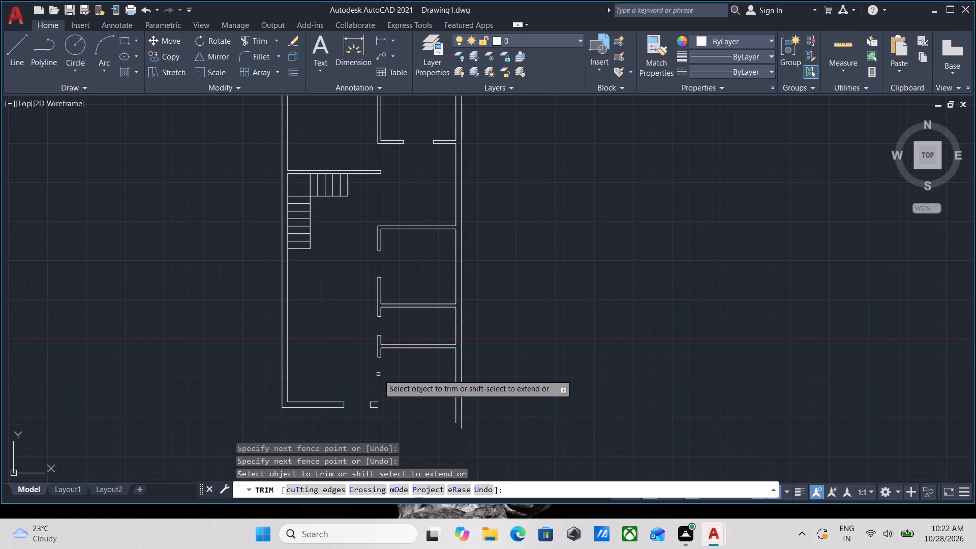
key("Escape")
Extend both lines of the entrance wall across the lowest room to the outer line of the east wall.
type("EX")
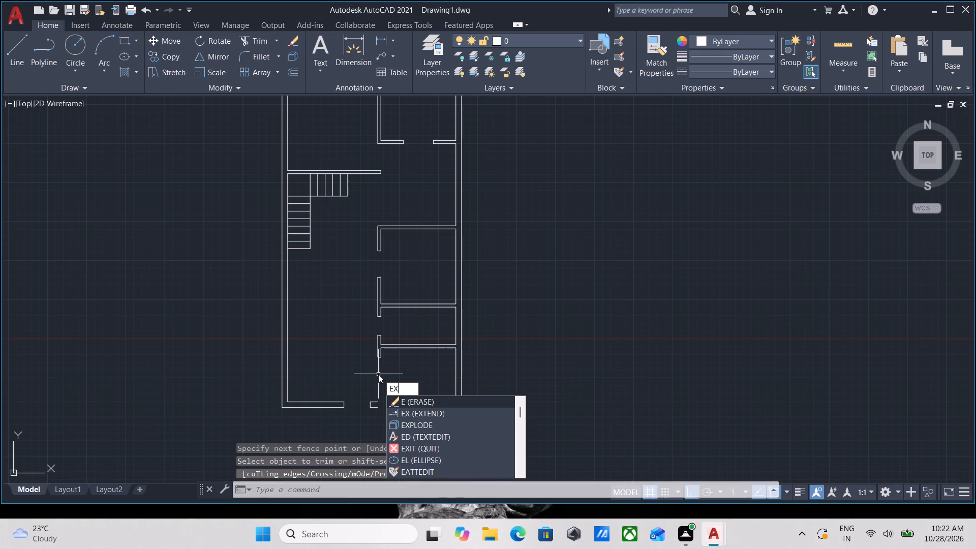
key("Return")
scroll(375, 414, "up", 3)
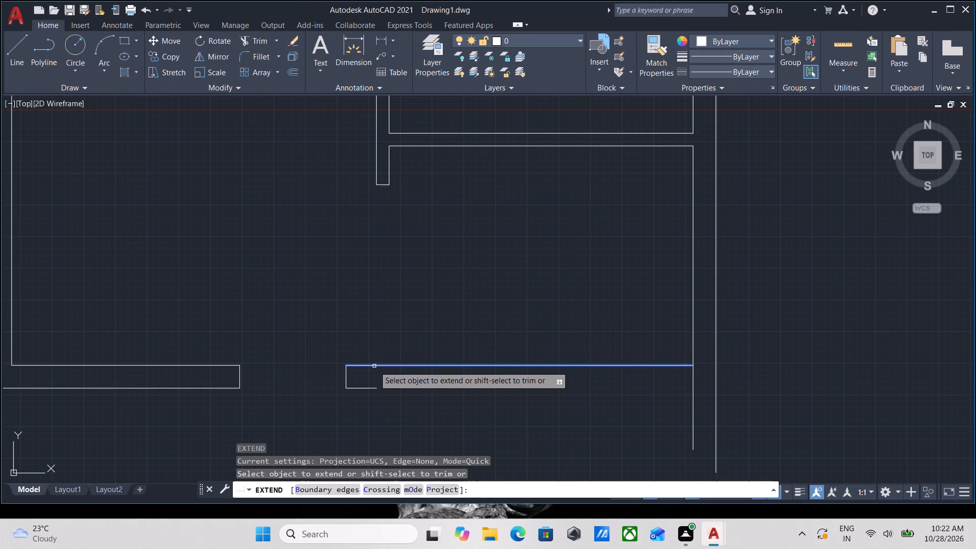
left_click(374, 366)
left_click(375, 387)
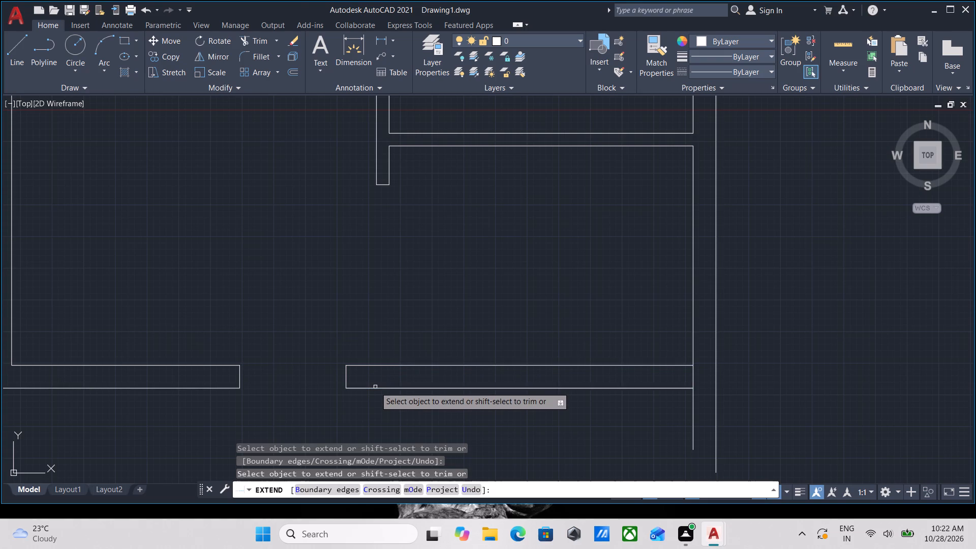
scroll(434, 396, "down", 2)
middle_click_drag(434, 396, 406, 395)
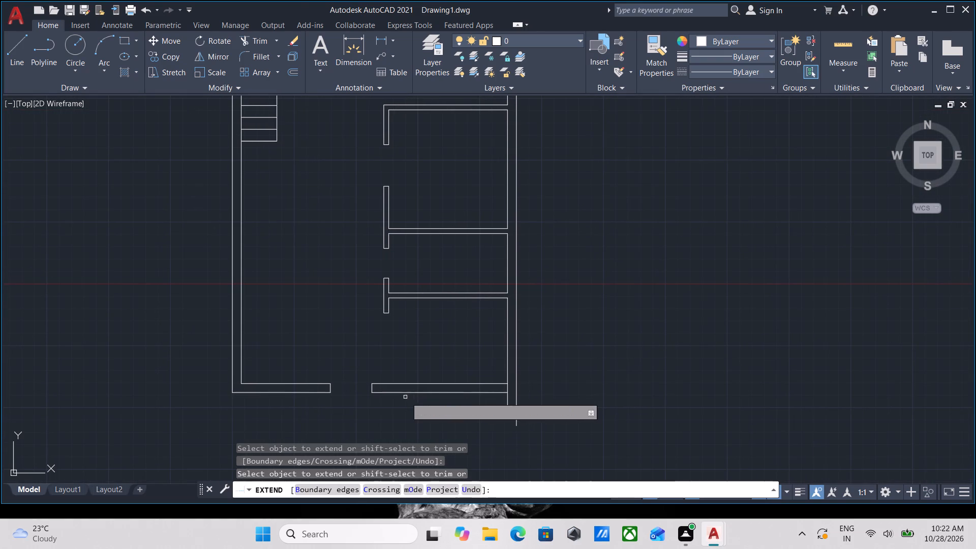
left_click(453, 391)
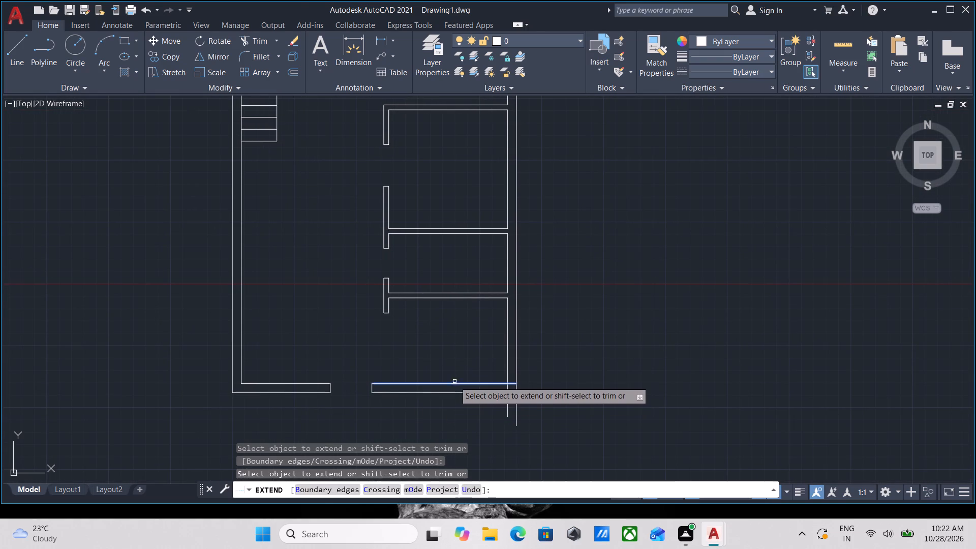
left_click(455, 381)
left_click(453, 390)
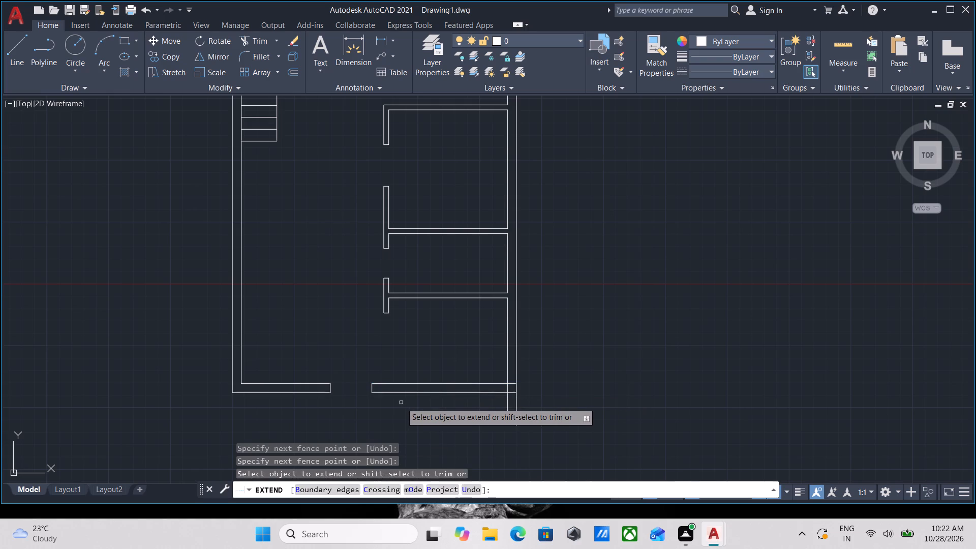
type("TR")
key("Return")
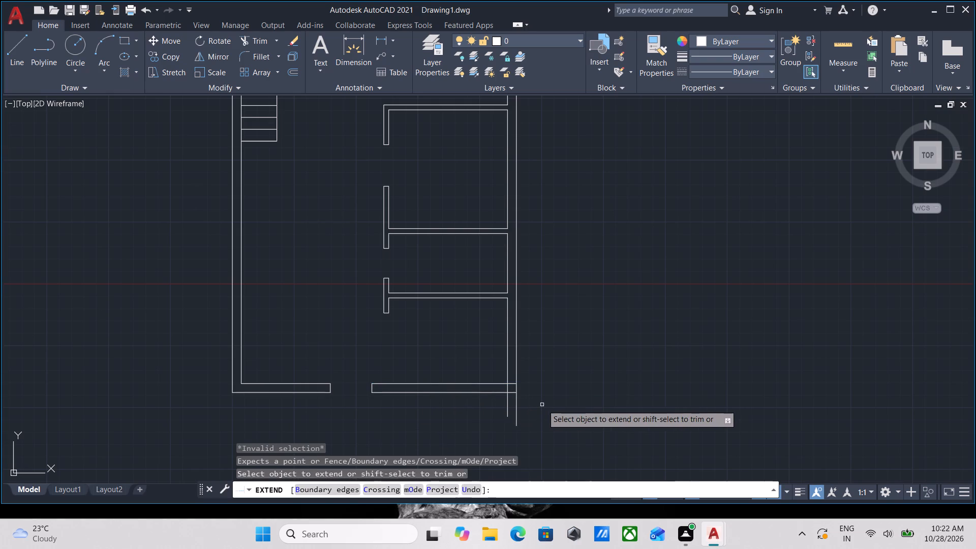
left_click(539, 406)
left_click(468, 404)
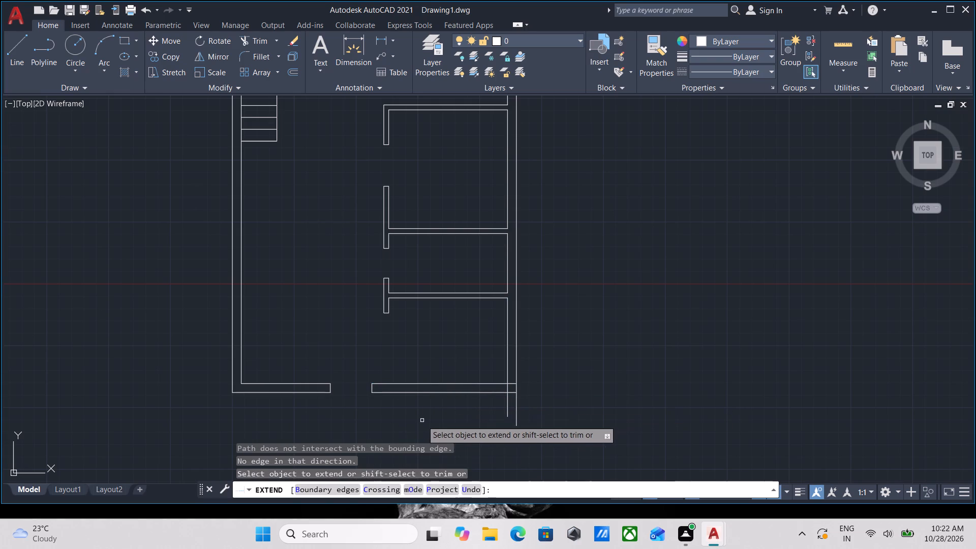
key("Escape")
Trim the two east wall lines that project below the extended entrance wall.
type("TR")
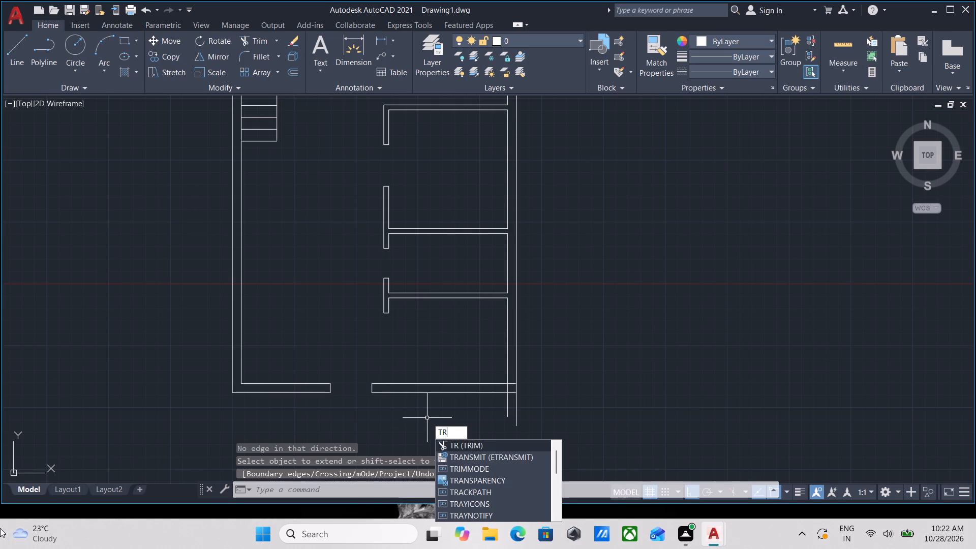
key("Return")
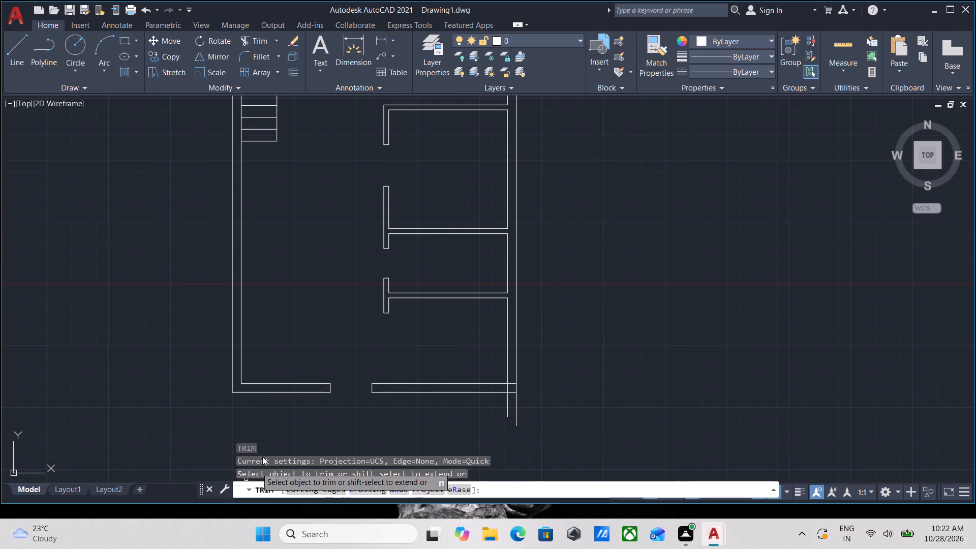
scroll(528, 420, "up", 2)
left_click(535, 394)
left_click(423, 377)
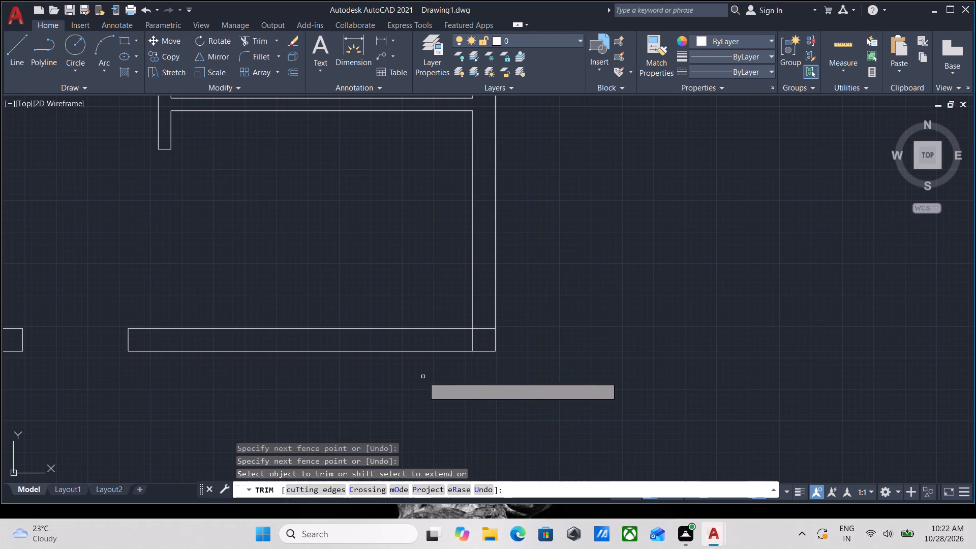
Trim away the three horizontal partition walls between the lower rooms along the east wall.
scroll(443, 371, "down", 2)
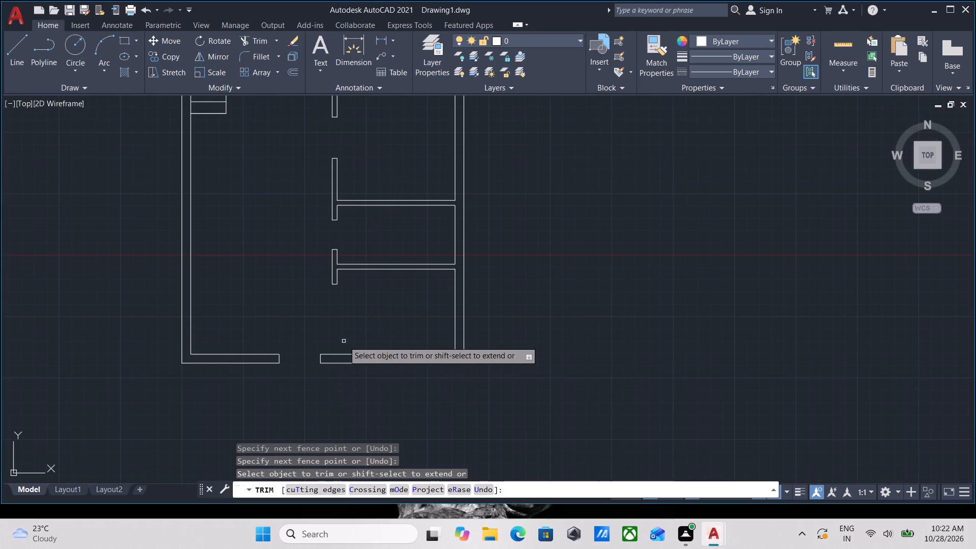
scroll(354, 334, "up", 1)
scroll(354, 334, "down", 1)
middle_click_drag(354, 334, 357, 384)
left_click(377, 350)
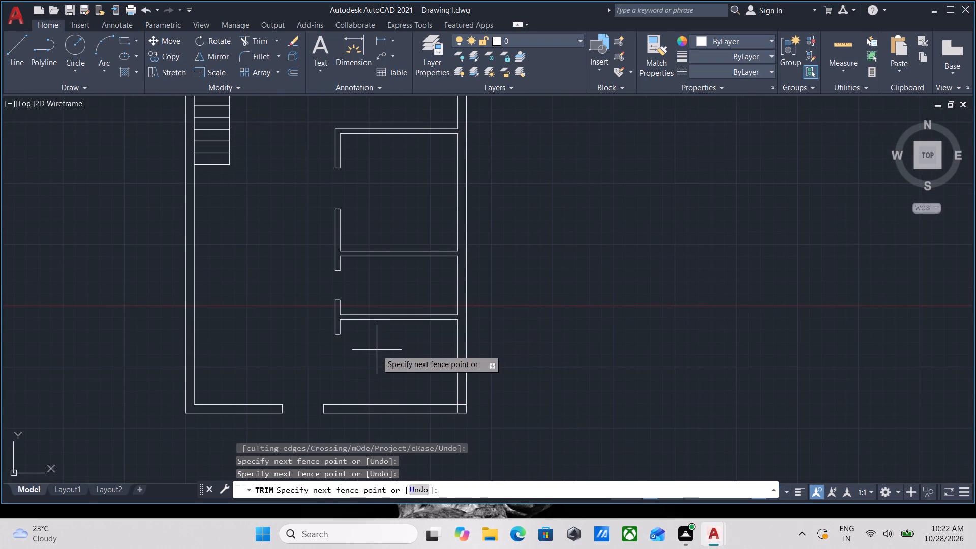
middle_click_drag(393, 191, 422, 293)
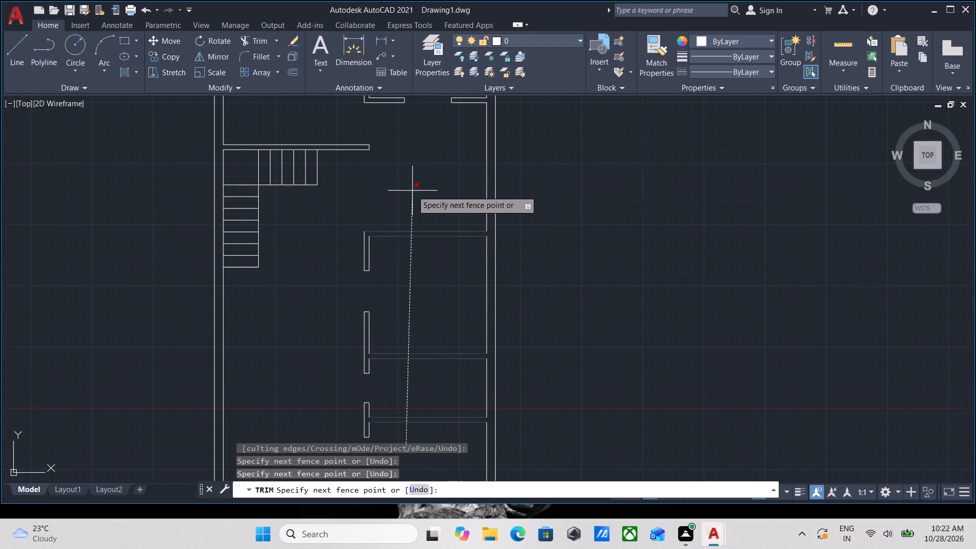
left_click(412, 190)
Trim away the remaining vertical door-side wall pieces and leftover short lines of the lower rooms.
left_click(407, 252)
left_click(300, 250)
left_click(401, 305)
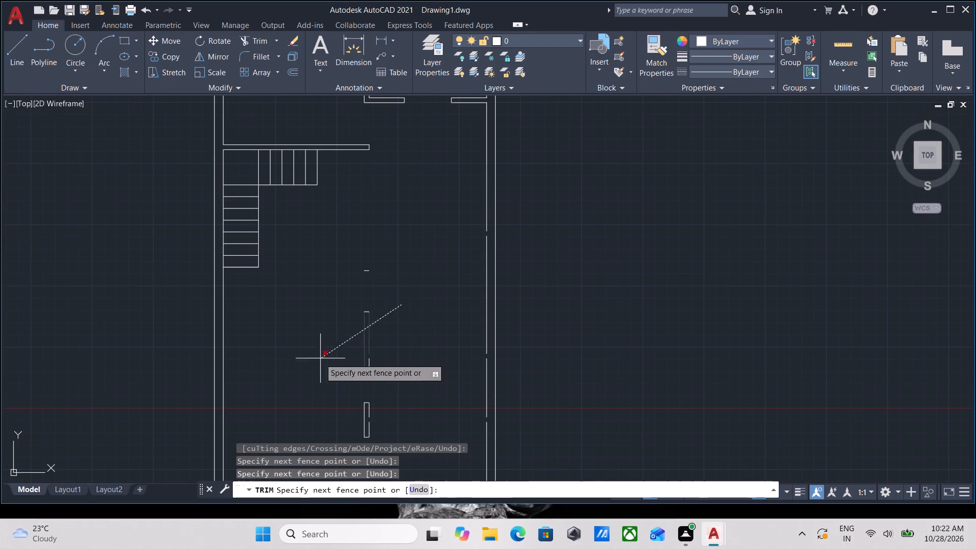
left_click(319, 358)
left_click(442, 400)
left_click(329, 409)
middle_click_drag(399, 408, 419, 361)
left_click(388, 396)
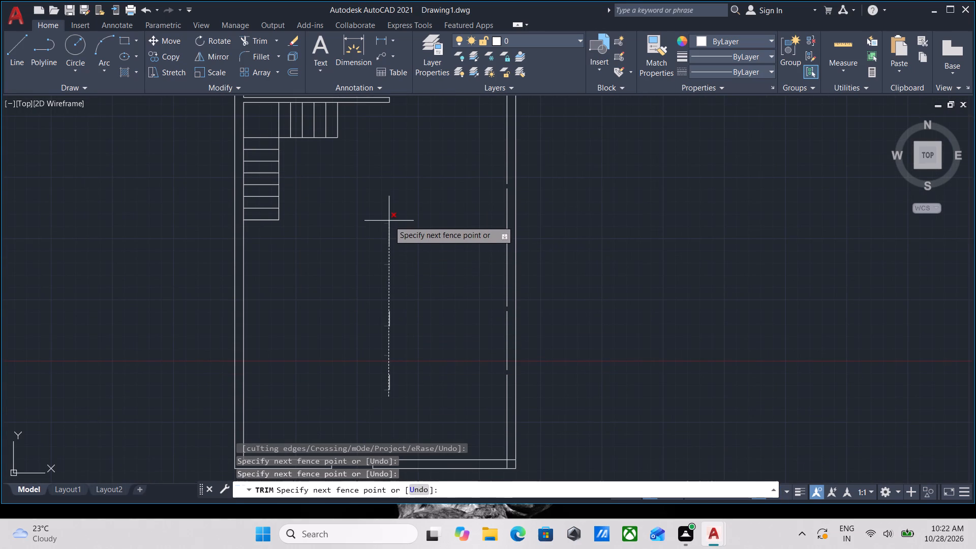
left_click(389, 217)
left_click(403, 318)
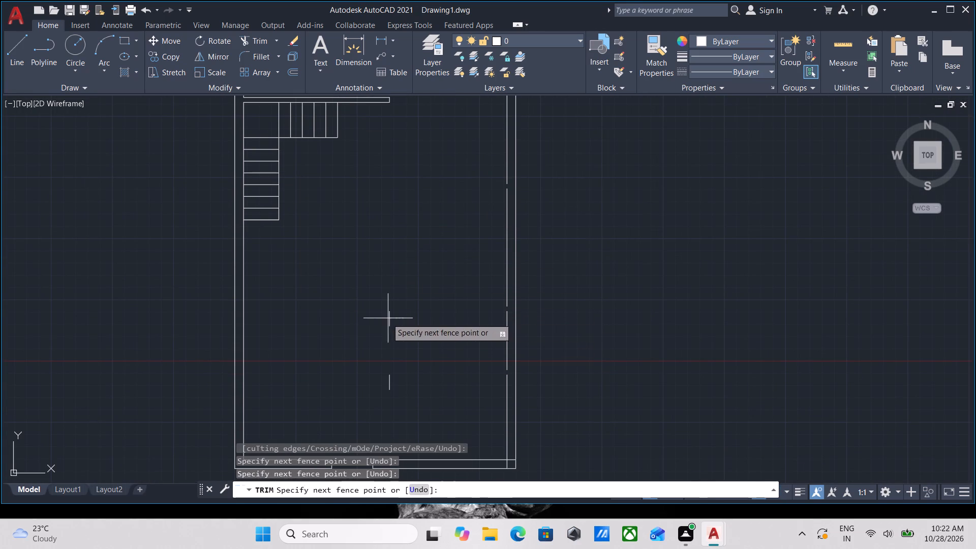
left_click(380, 338)
left_click(403, 319)
left_click(354, 318)
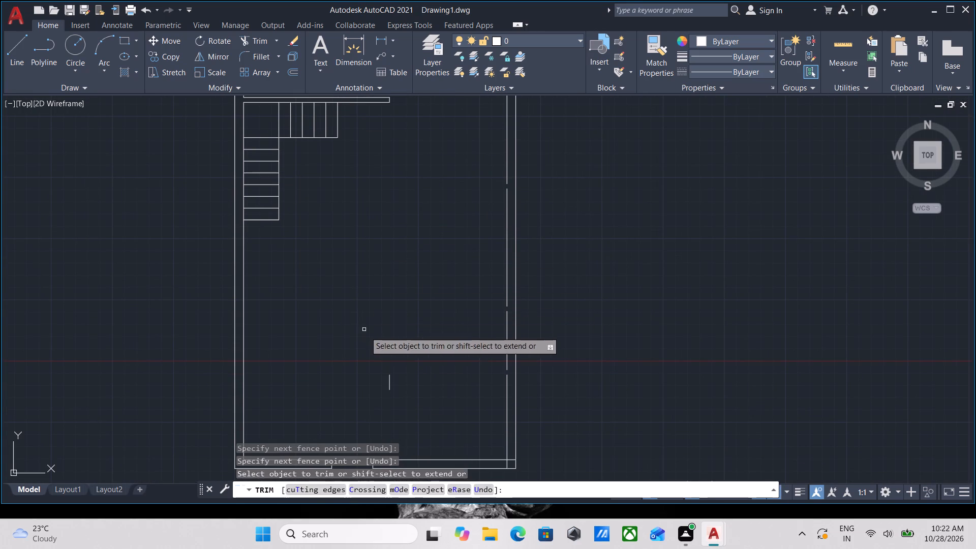
left_click(405, 380)
left_click(335, 383)
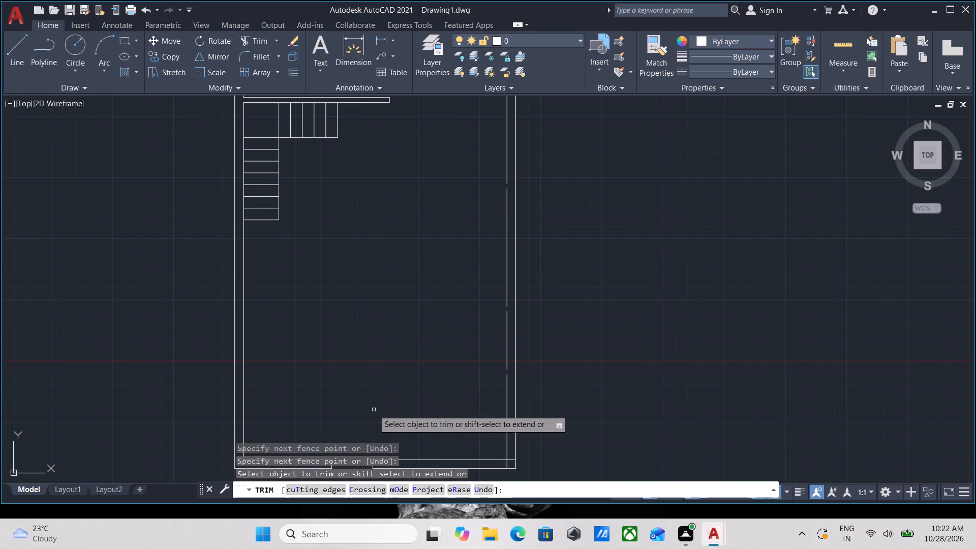
scroll(374, 410, "down", 2)
scroll(386, 369, "up", 1)
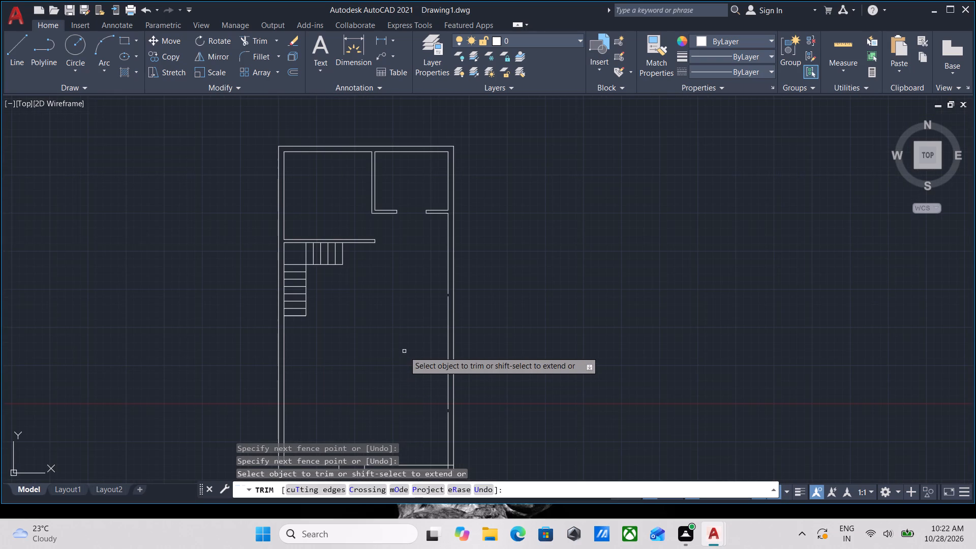
key("Escape")
Extend the east wall's inner line segments to close the gaps left by the removed partitions.
type("EX")
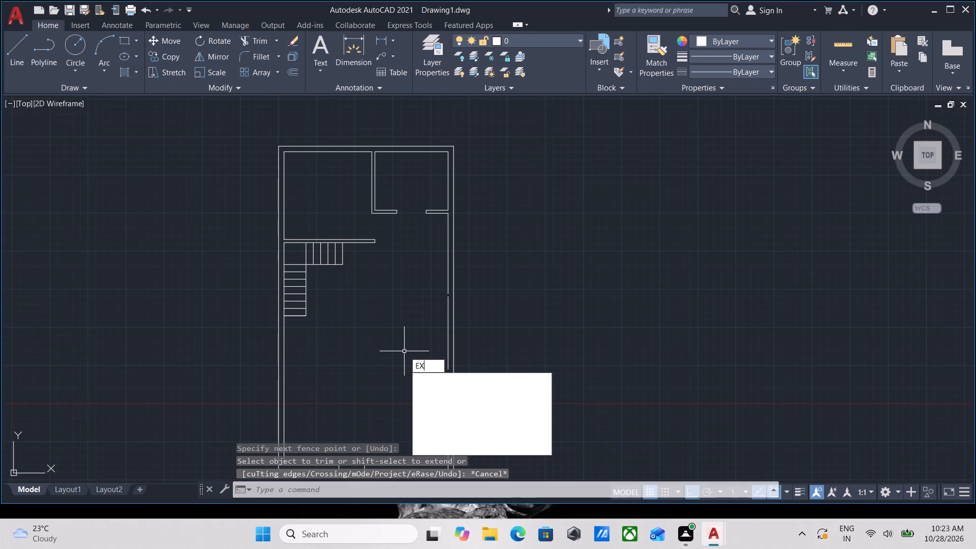
key("Return")
scroll(445, 370, "down", 2)
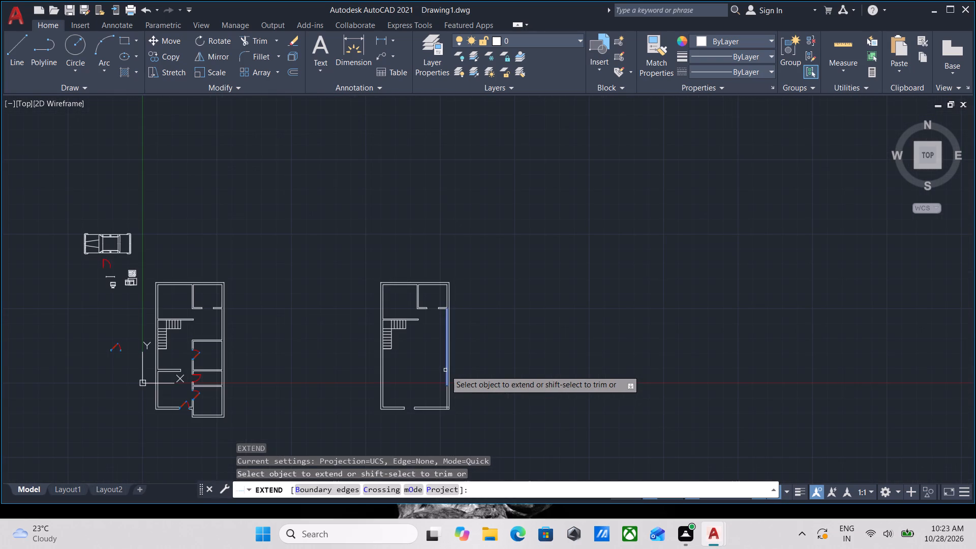
left_click(445, 370)
scroll(450, 385, "up", 2)
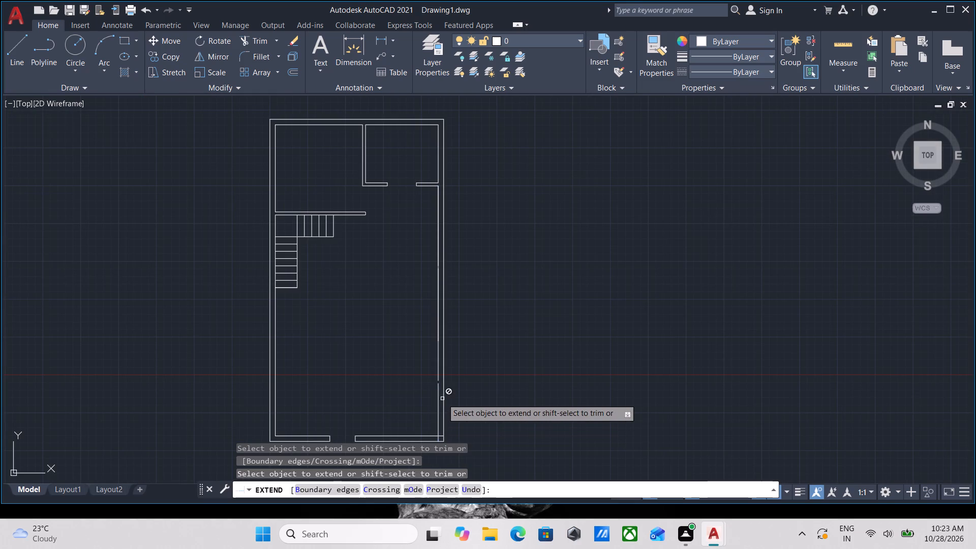
left_click(438, 403)
scroll(397, 345, "up", 2)
scroll(397, 345, "down", 1)
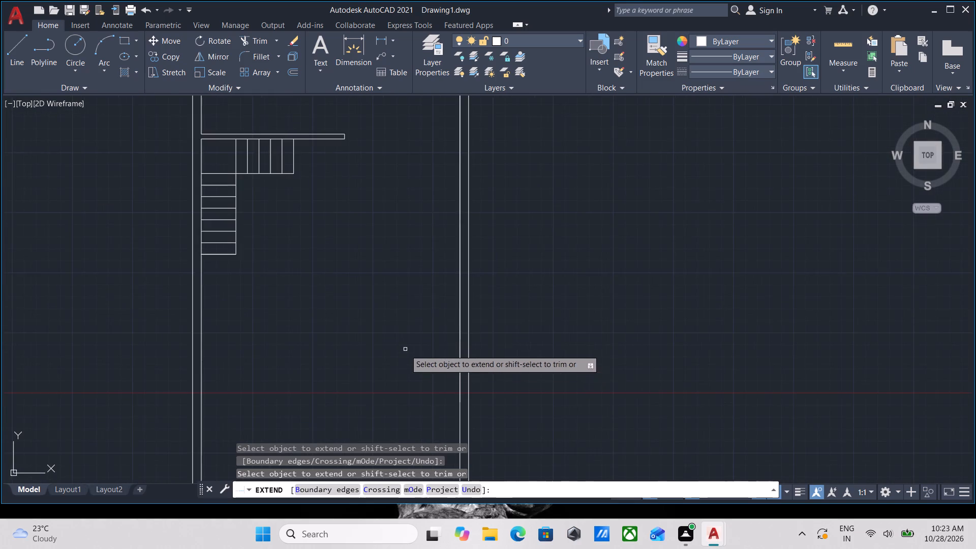
scroll(419, 360, "up", 2)
scroll(419, 360, "down", 3)
scroll(372, 367, "down", 1)
middle_click_drag(372, 367, 395, 364)
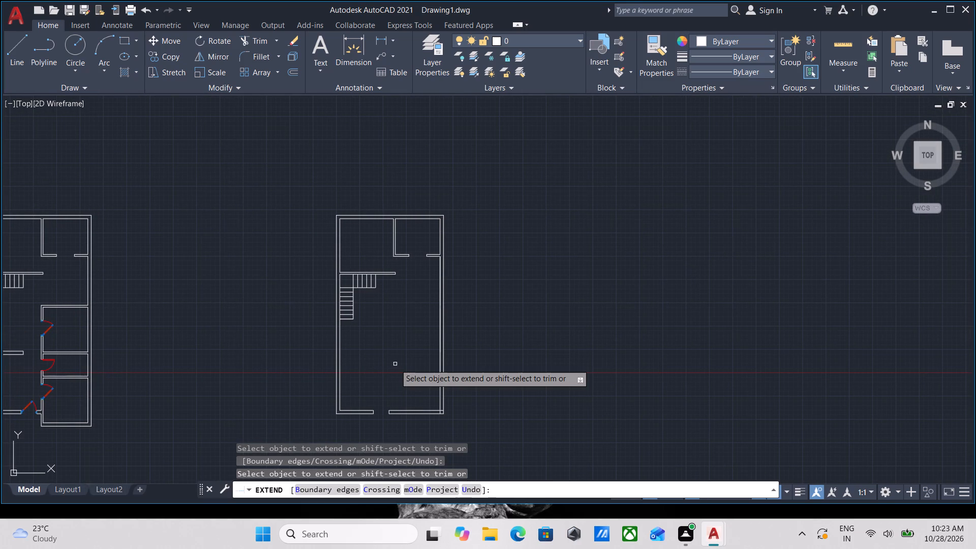
key("Escape")
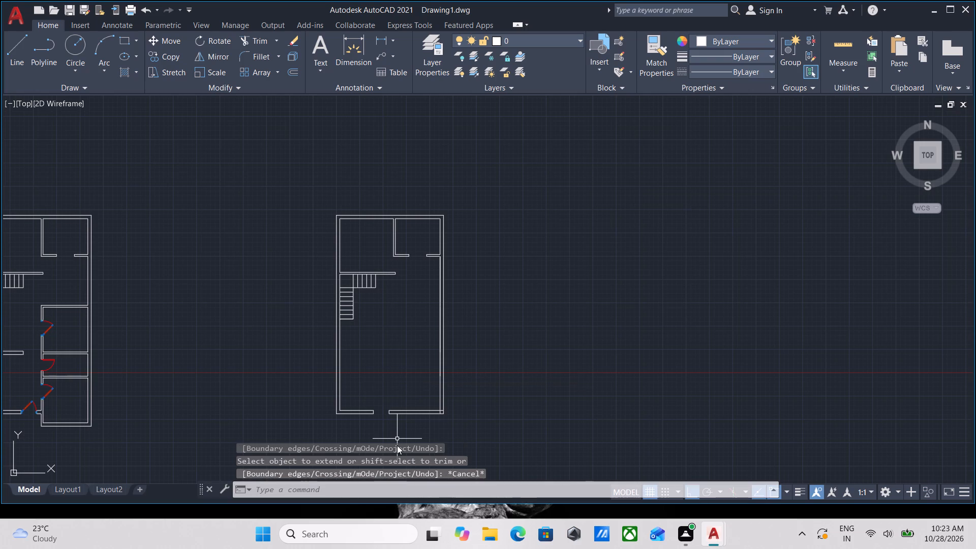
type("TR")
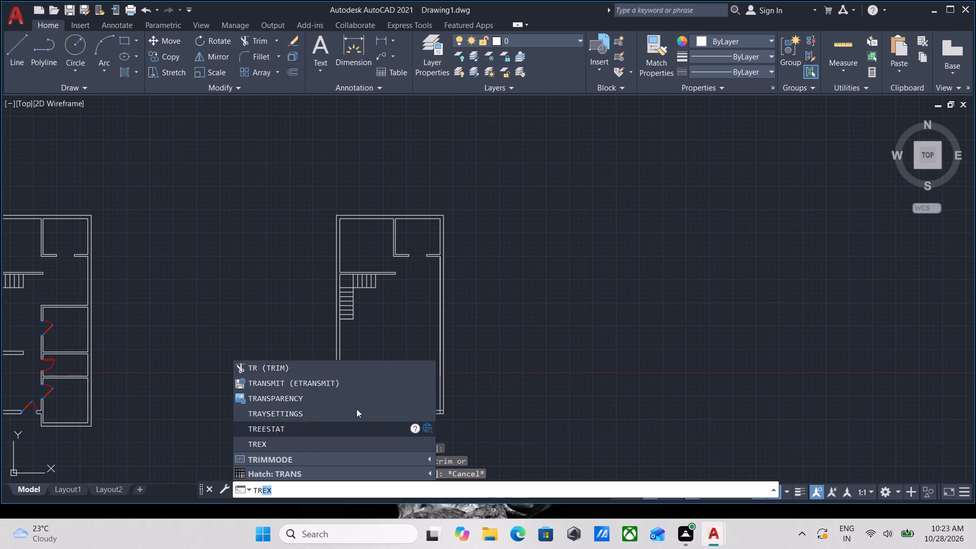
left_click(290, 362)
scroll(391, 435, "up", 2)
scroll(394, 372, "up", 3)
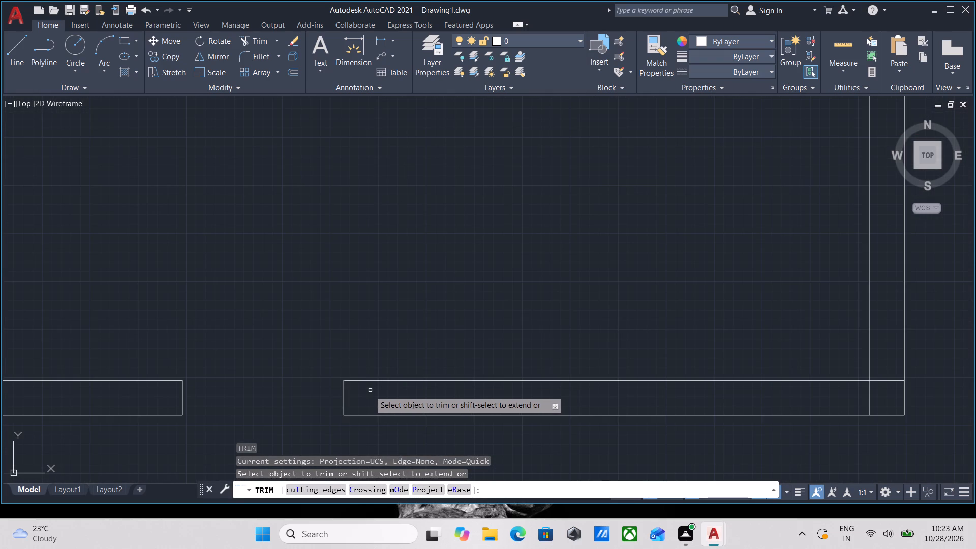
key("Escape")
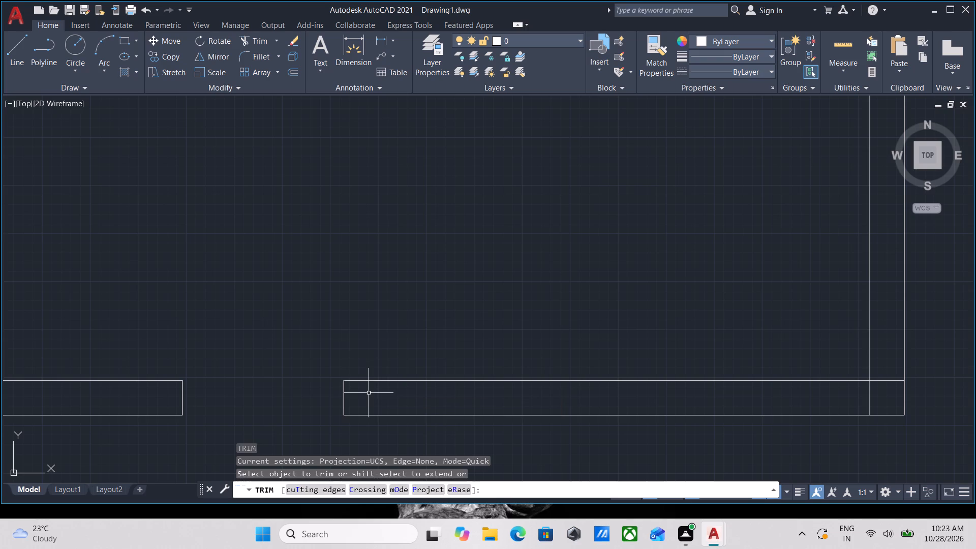
Extend the inner and outer lines of the south entrance wall across the opening to close it.
type("EX")
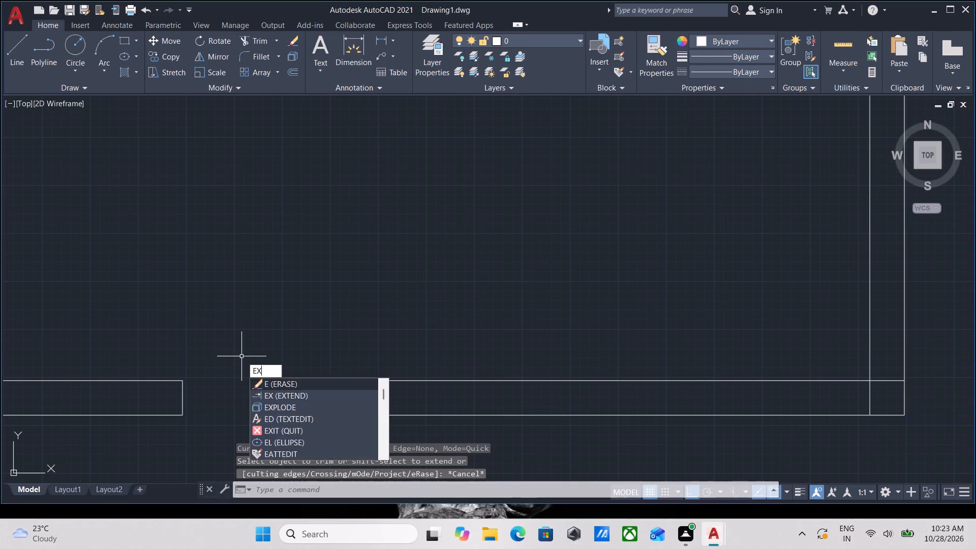
key("Return")
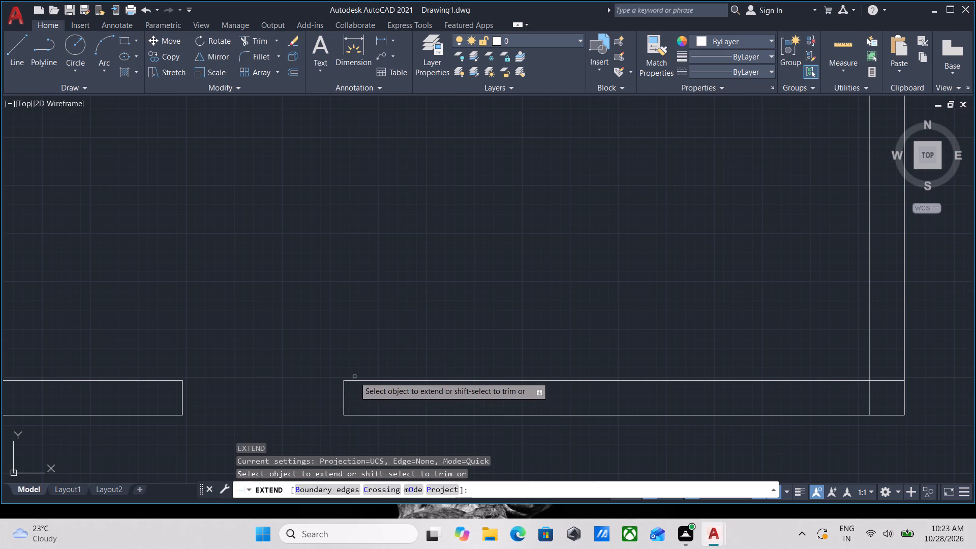
left_click(358, 380)
left_click(362, 416)
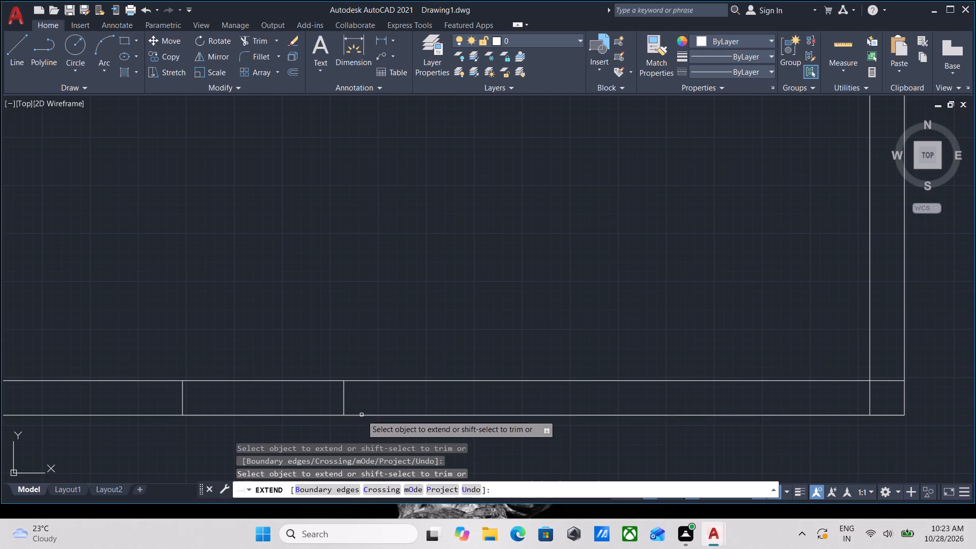
scroll(370, 402, "down", 2)
key("Escape")
Trim away the two short vertical jamb lines left inside the closed entrance wall.
scroll(380, 399, "down", 1)
middle_click_drag(381, 399, 383, 402)
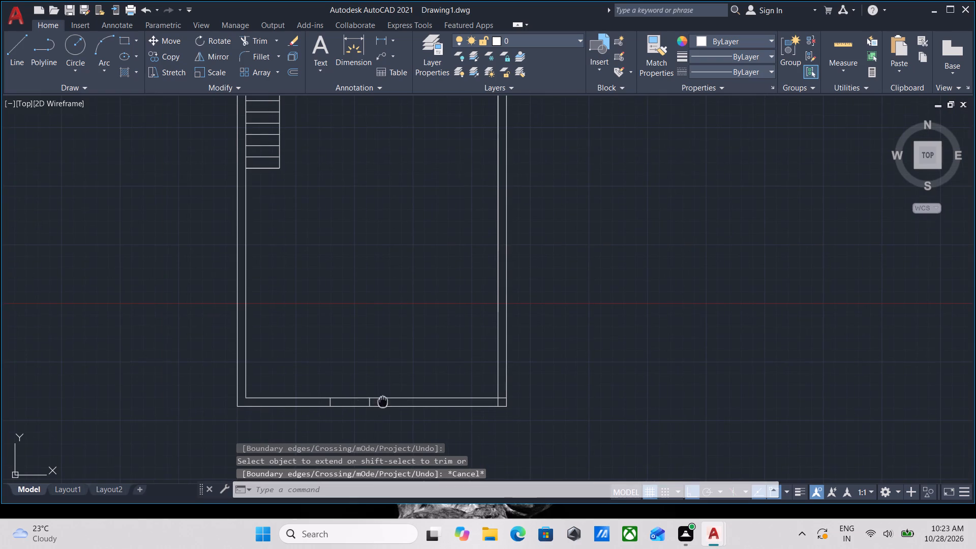
middle_click_drag(383, 402, 385, 410)
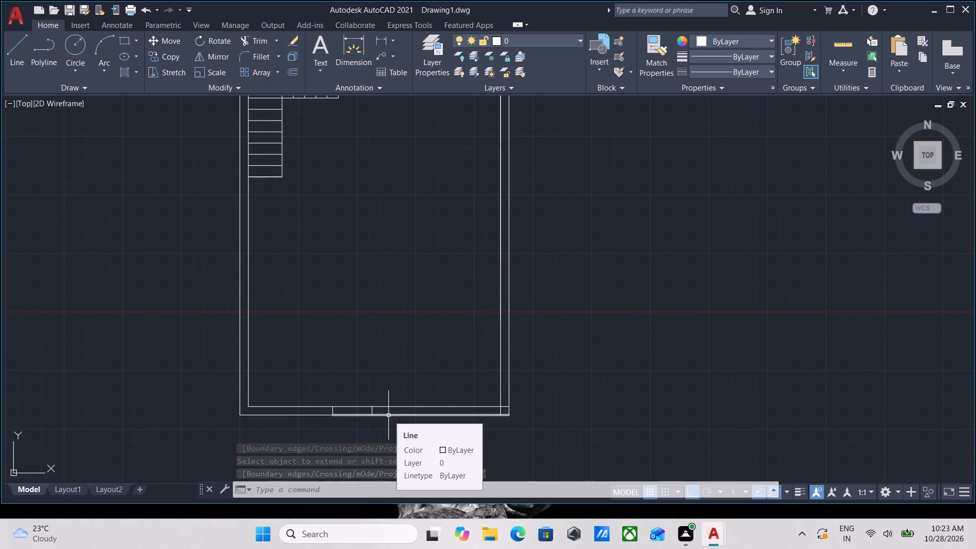
key("Escape")
scroll(388, 415, "down", 1)
middle_click(390, 416)
scroll(375, 412, "up", 2)
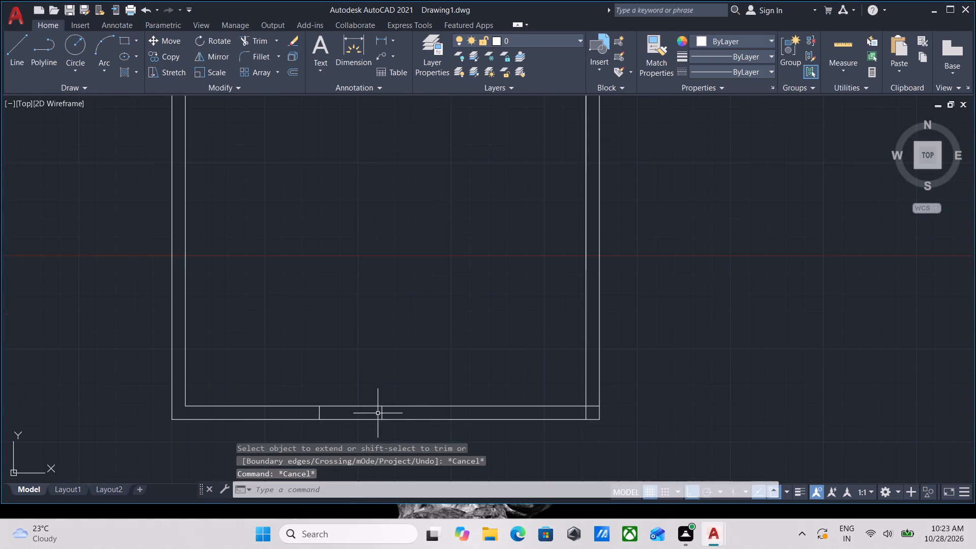
type("TR")
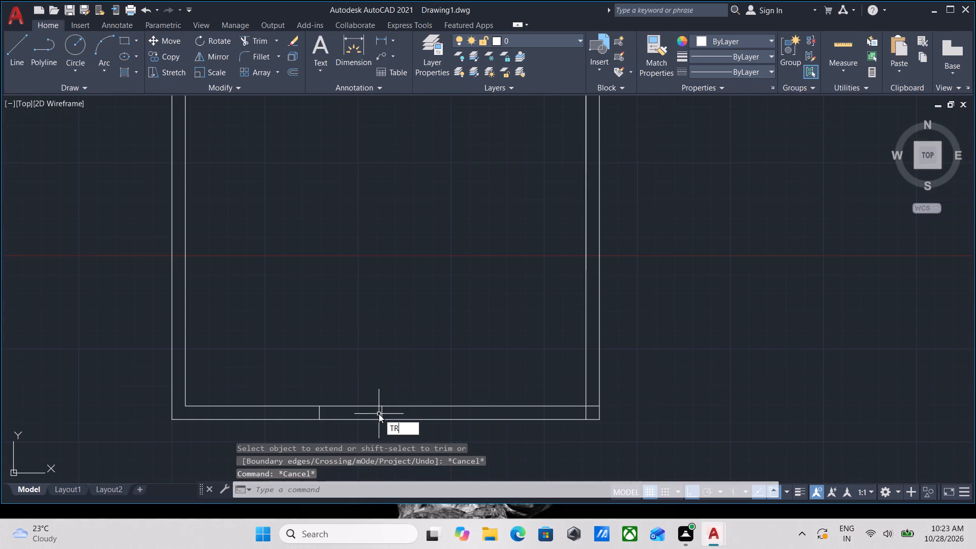
key("Return")
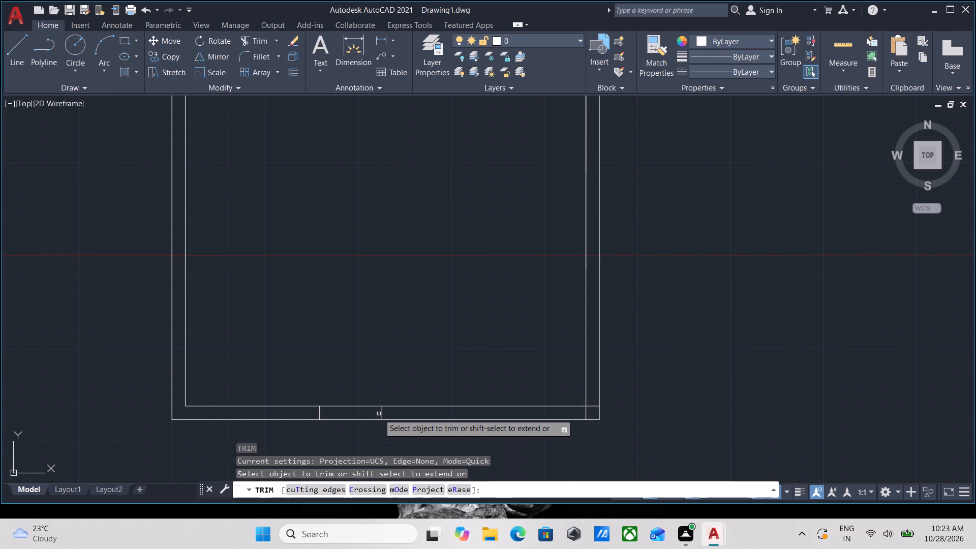
scroll(396, 411, "up", 1)
left_click(390, 416)
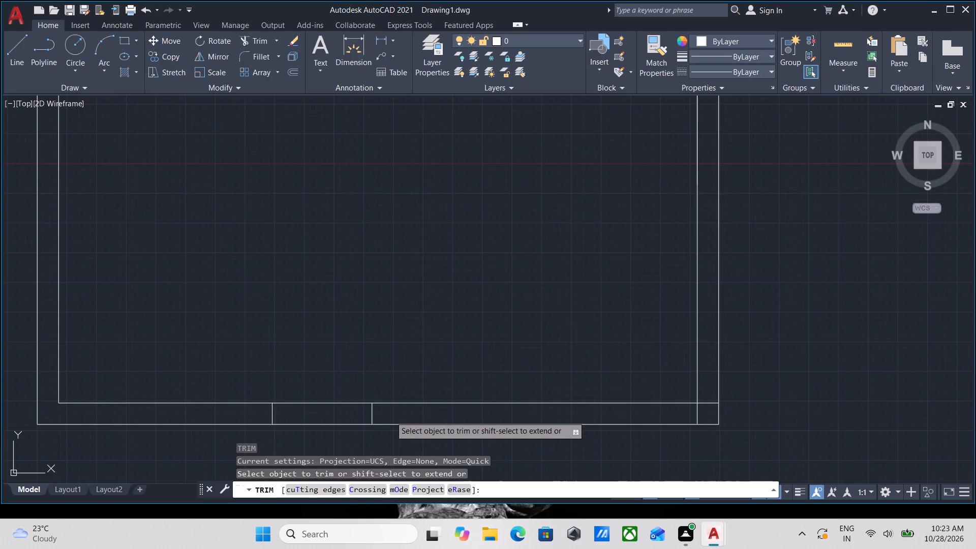
left_click(241, 412)
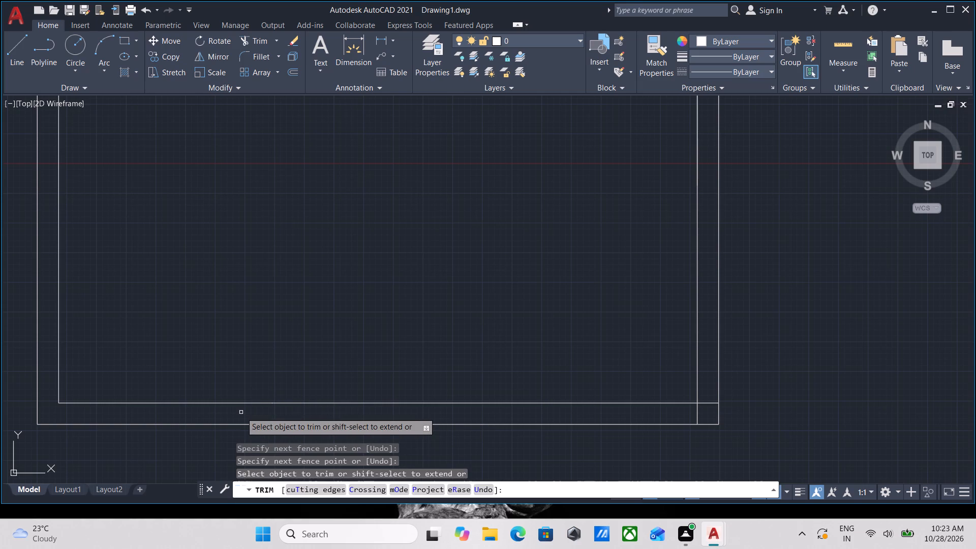
key("Escape")
Trim the overlapping ends of the inner wall lines at the southeast corner.
scroll(430, 408, "down", 1)
middle_click_drag(488, 419, 428, 429)
key("y")
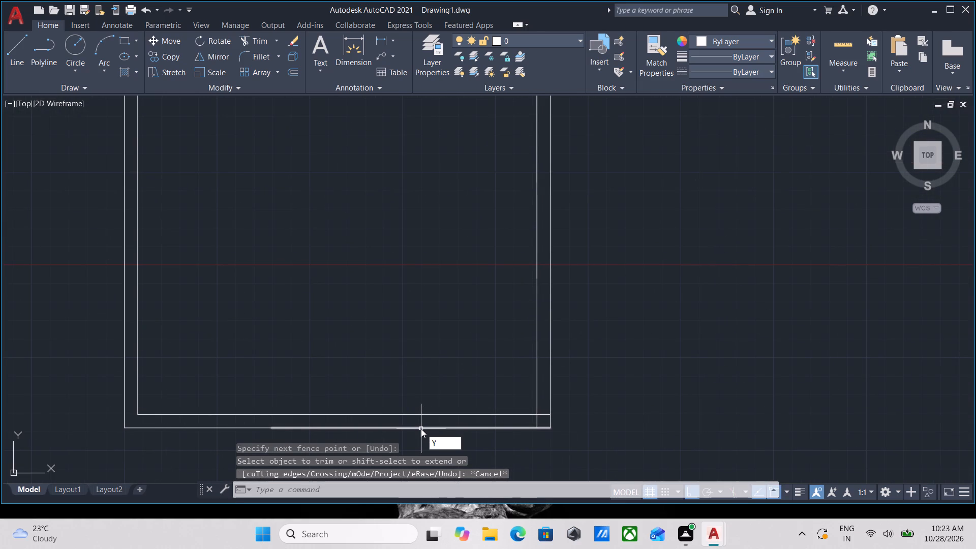
key("BackSpace")
type("TR")
key("Return")
scroll(533, 408, "up", 2)
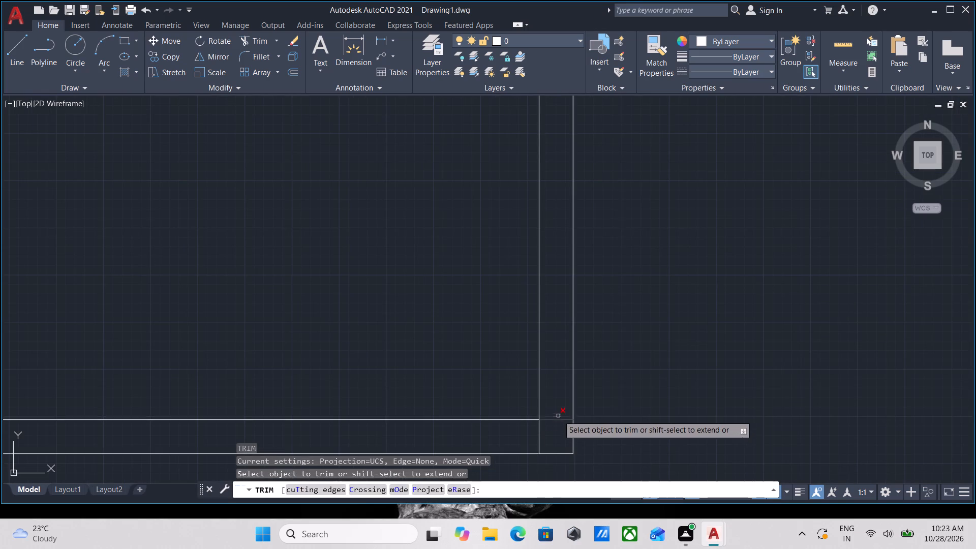
left_click(557, 402)
left_click(555, 440)
left_click(546, 440)
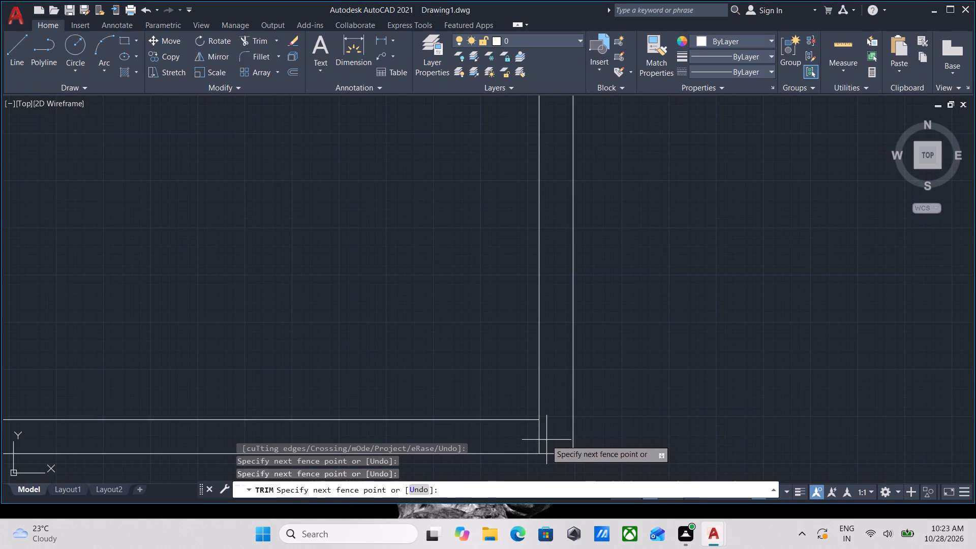
left_click(503, 438)
key("Escape")
Draw a vertical line about 11' long upward from the midpoint between the south wall's two outer corners.
scroll(503, 437, "down", 2)
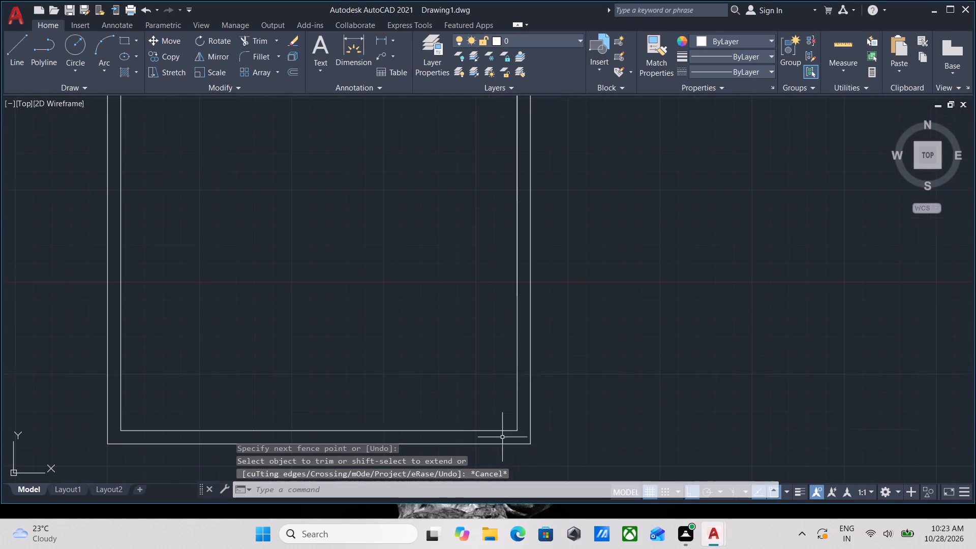
middle_click_drag(386, 428, 493, 378)
key("l")
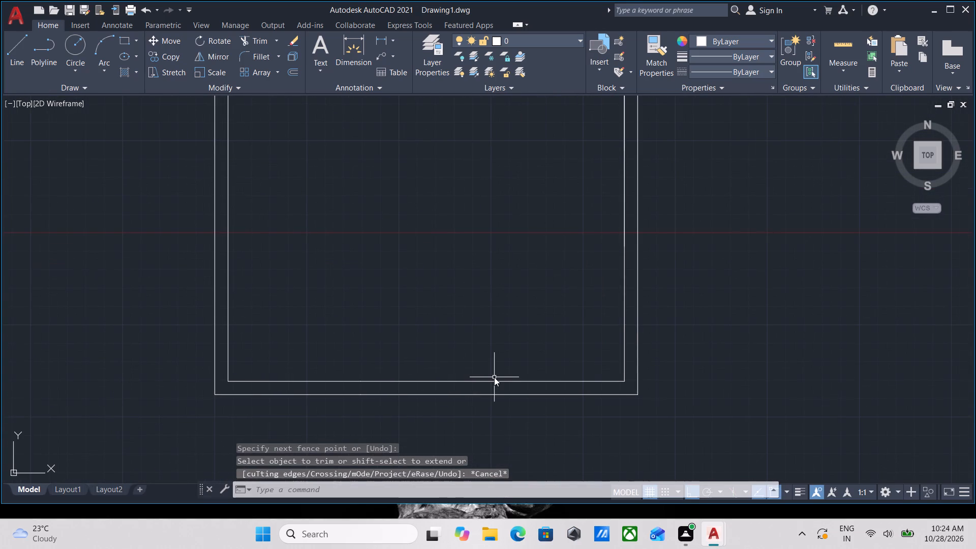
key("Return")
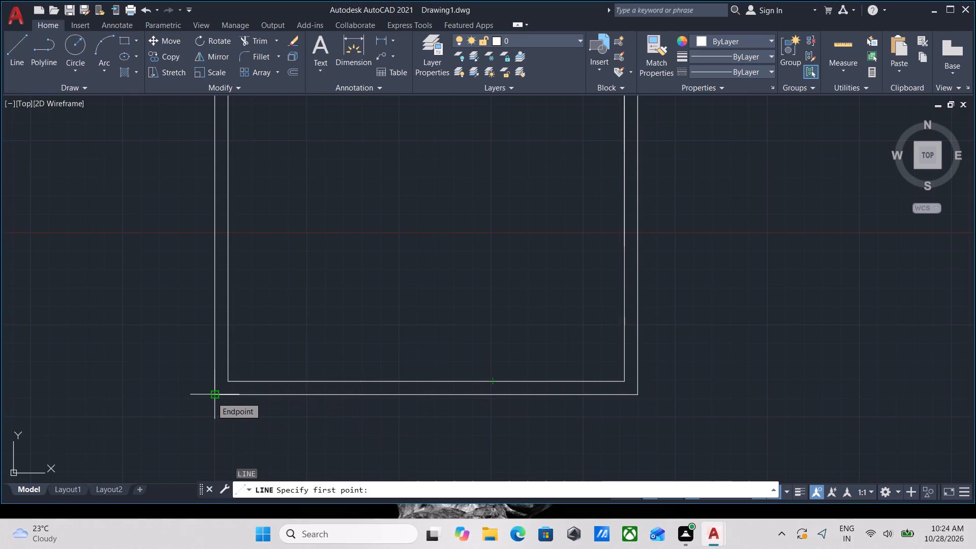
key("m")
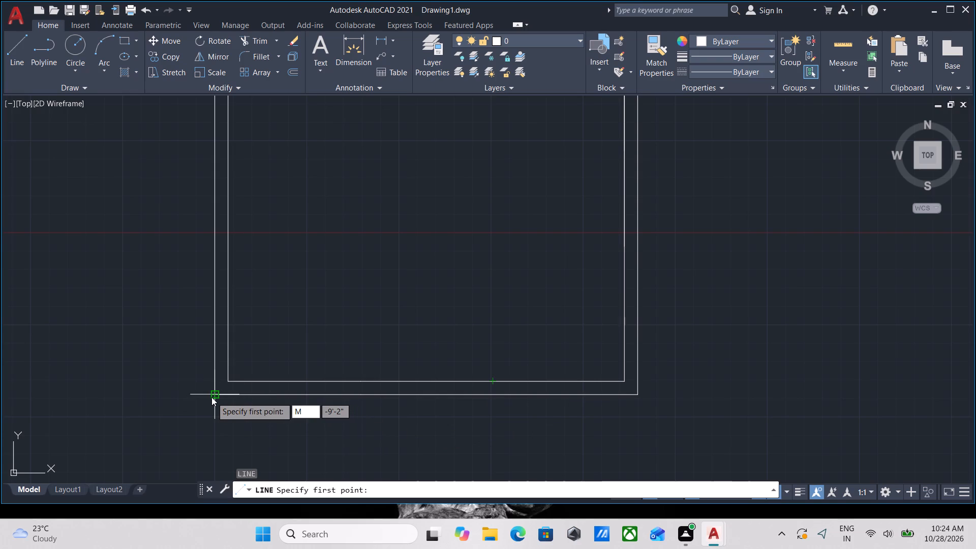
type("2P")
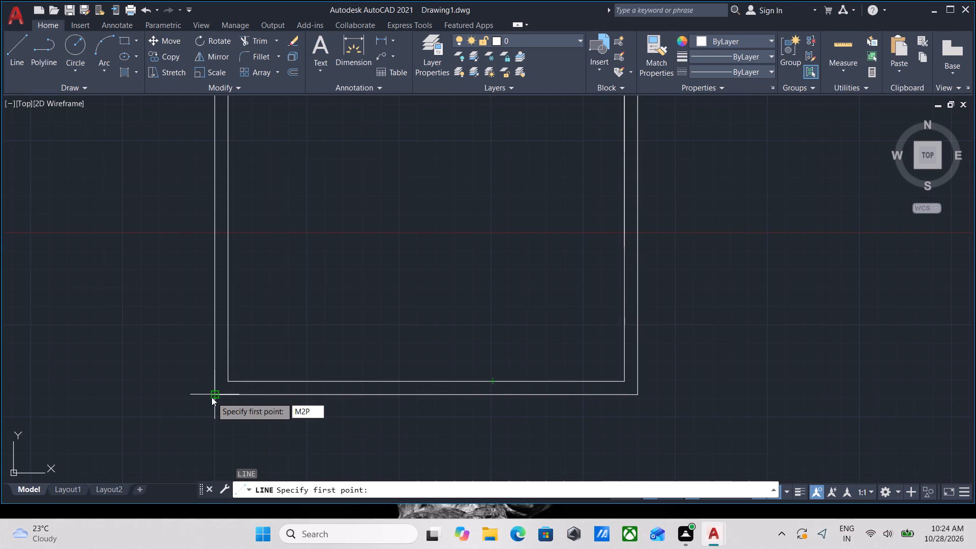
key("Return")
left_click(214, 394)
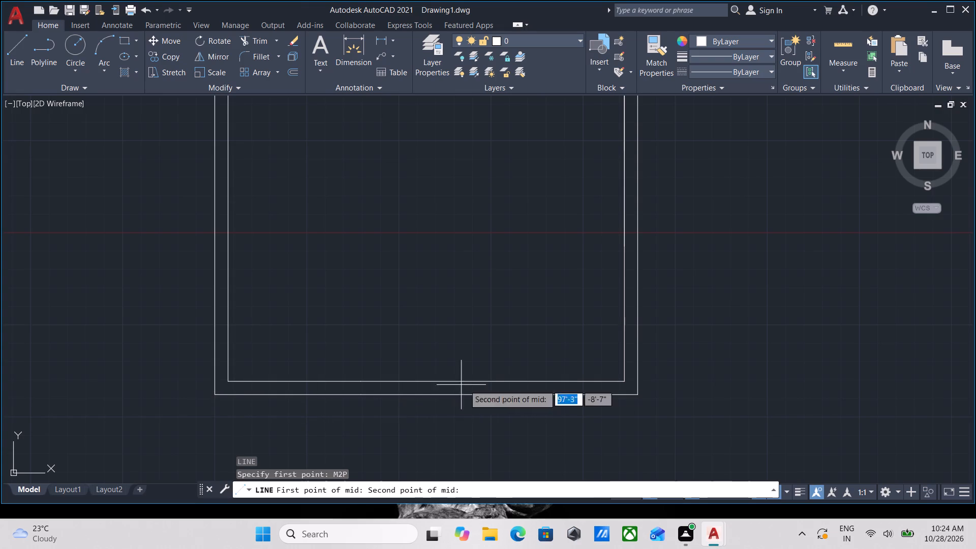
left_click(640, 393)
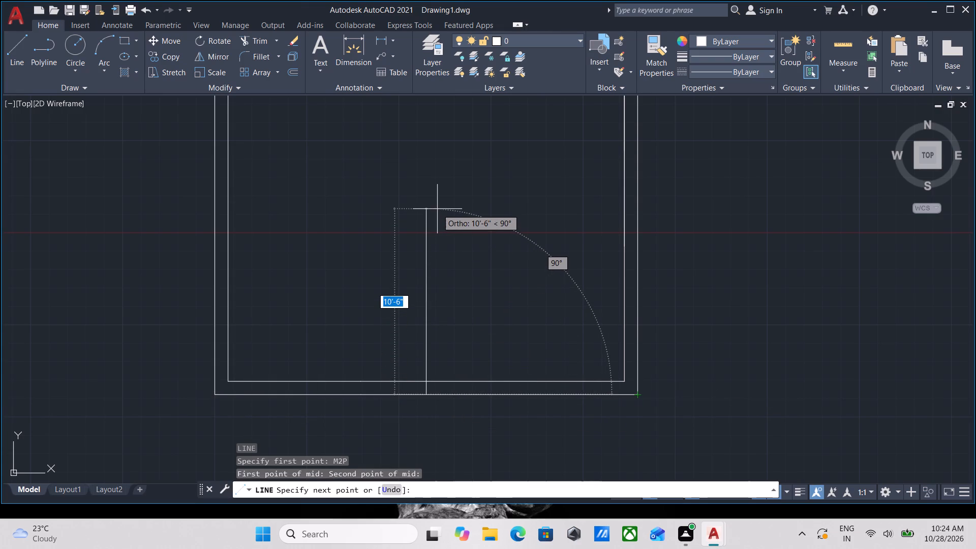
scroll(437, 206, "up", 1)
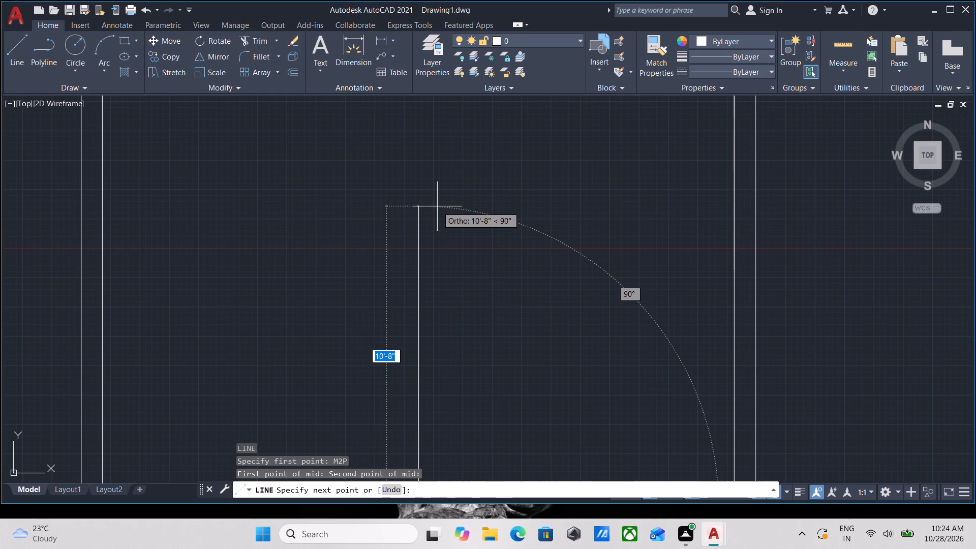
scroll(437, 206, "down", 1)
scroll(437, 206, "up", 1)
scroll(437, 206, "down", 1)
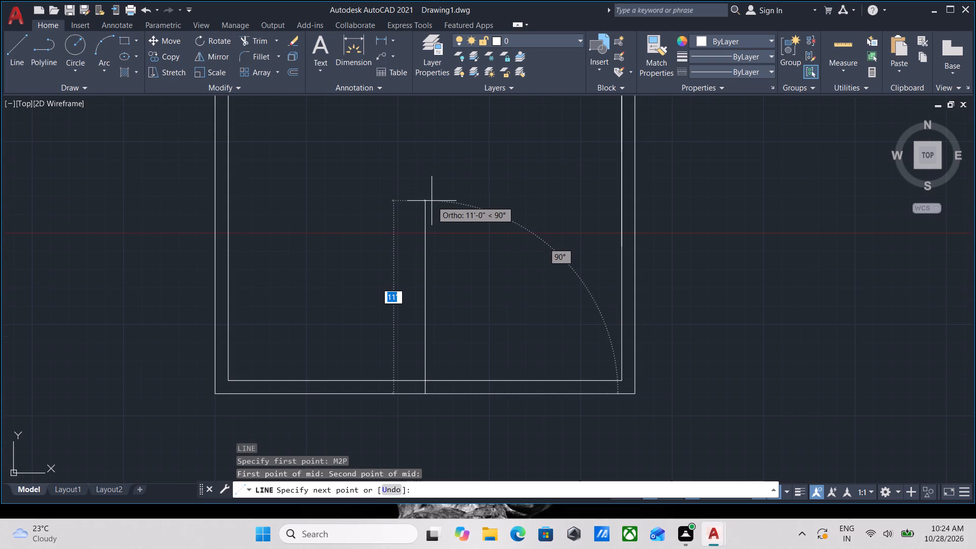
scroll(432, 201, "down", 2)
scroll(432, 201, "up", 1)
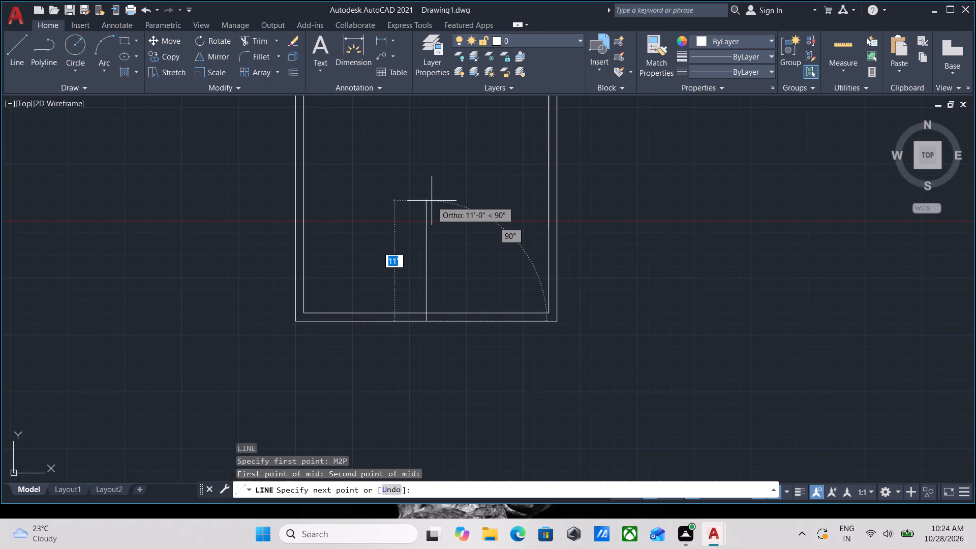
left_click(426, 201)
key("Escape")
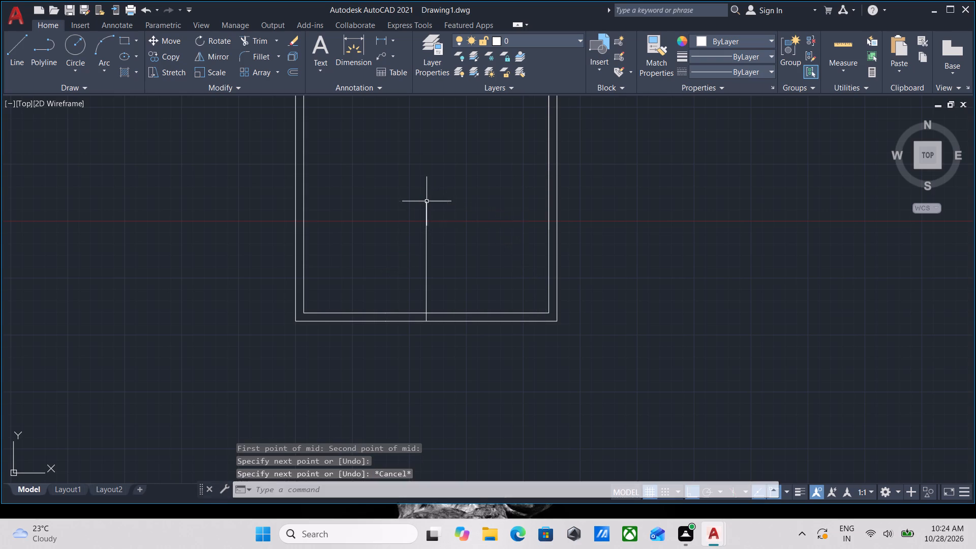
Stretch the vertical centre line's lower end up to the south wall's inner line.
scroll(441, 270, "up", 2)
left_click_drag(441, 270, 434, 269)
left_click(373, 225)
scroll(400, 377, "up", 2)
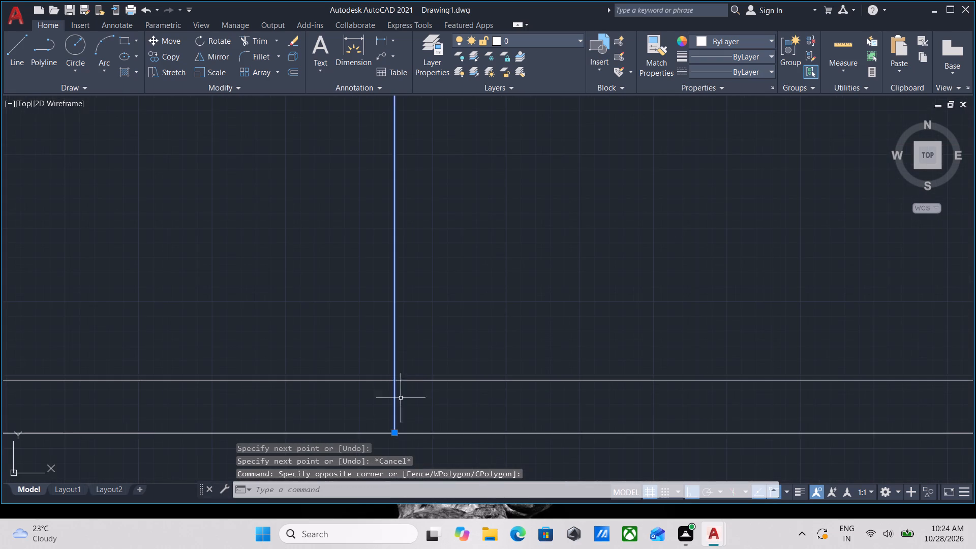
left_click(392, 434)
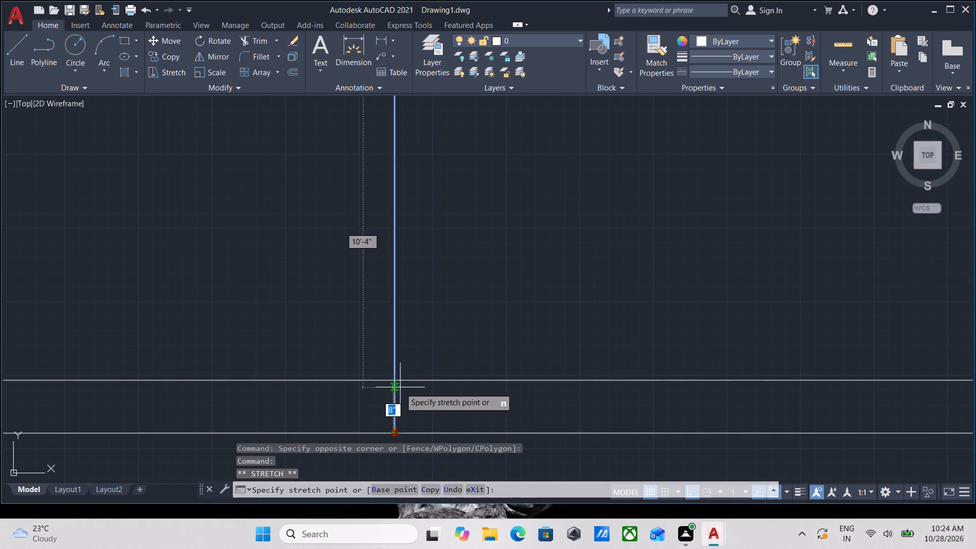
left_click(394, 375)
scroll(427, 294, "down", 2)
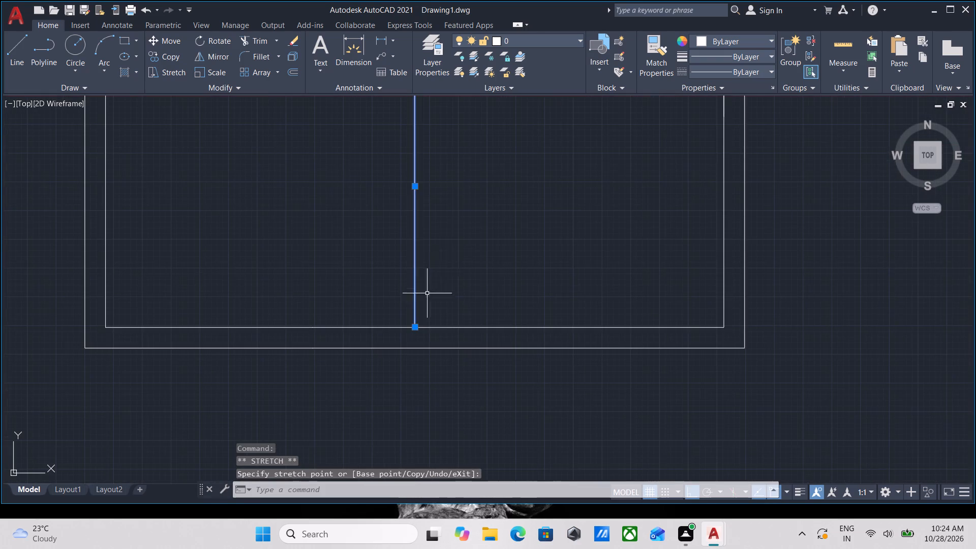
key("Escape")
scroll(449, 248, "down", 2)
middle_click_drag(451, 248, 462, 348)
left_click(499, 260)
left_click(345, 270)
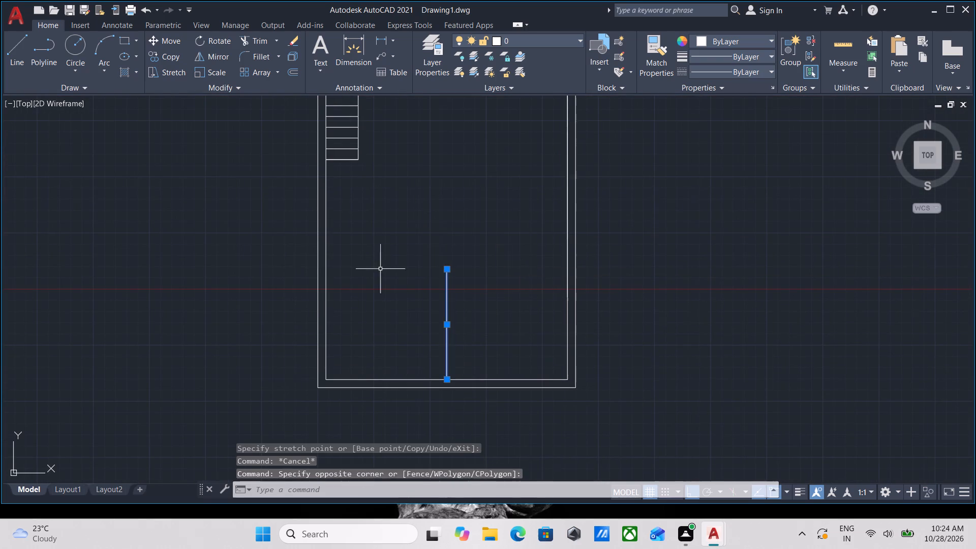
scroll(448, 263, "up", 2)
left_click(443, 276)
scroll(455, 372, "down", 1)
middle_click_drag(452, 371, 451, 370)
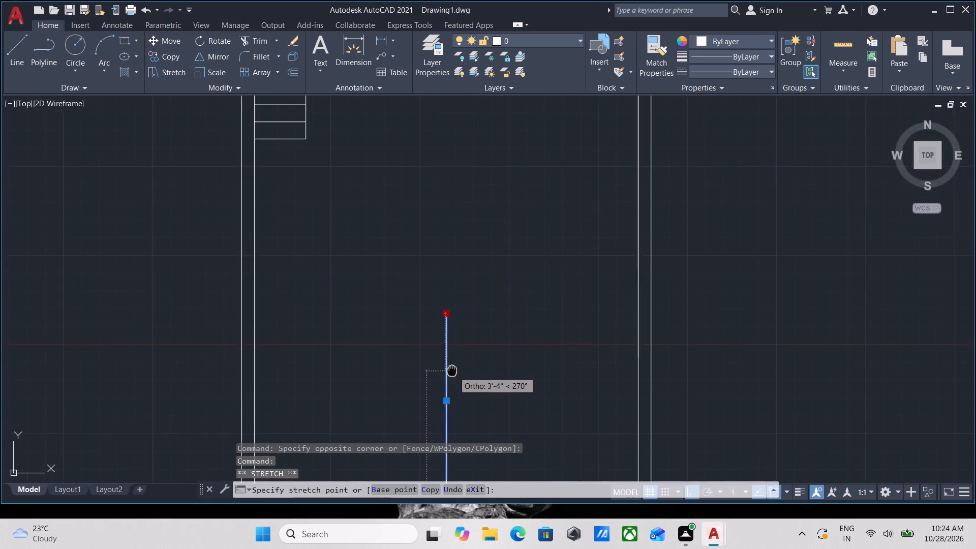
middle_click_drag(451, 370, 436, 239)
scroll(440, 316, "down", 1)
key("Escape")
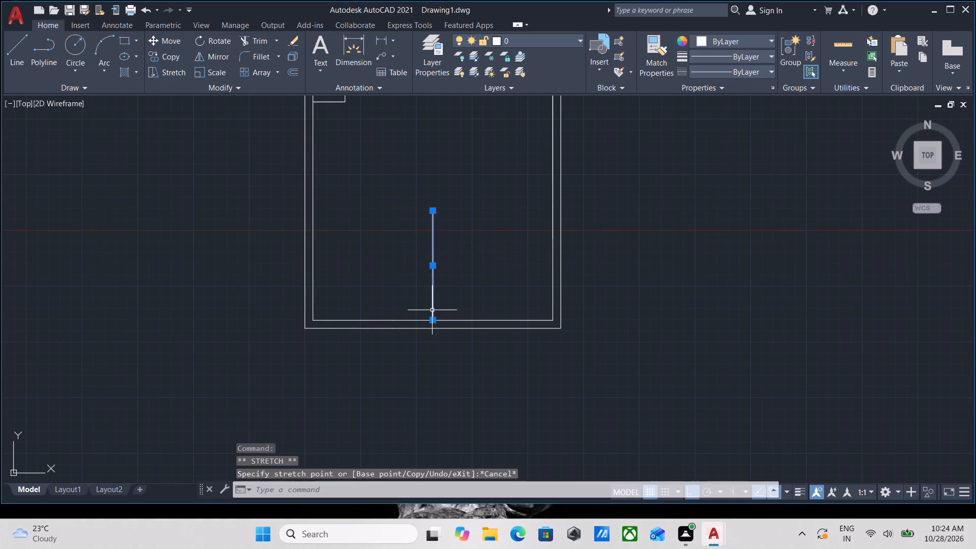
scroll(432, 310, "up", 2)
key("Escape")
Stretch the centre line's upper end down, shortening the line to about 2'-7".
scroll(441, 259, "down", 1)
middle_click_drag(441, 259, 459, 364)
left_click(507, 299)
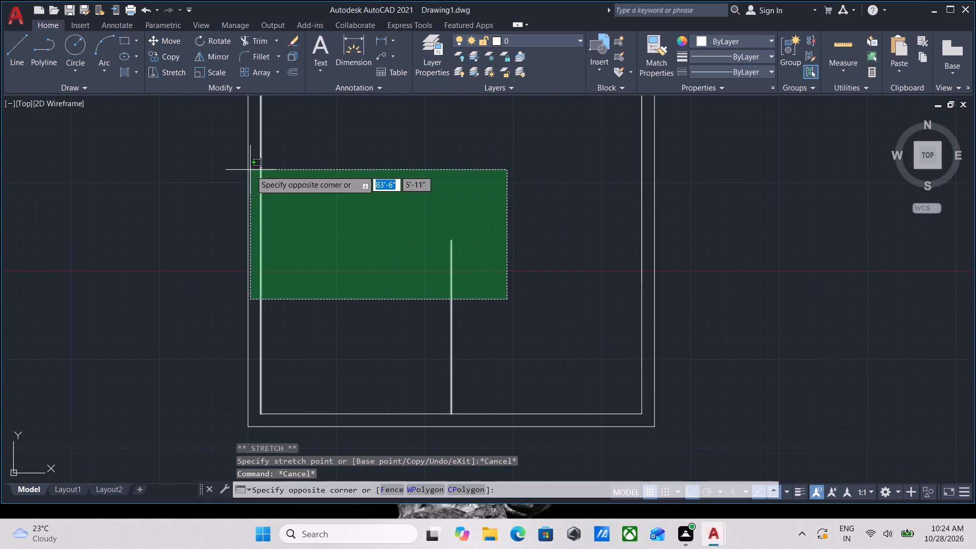
left_click(375, 203)
left_click(450, 241)
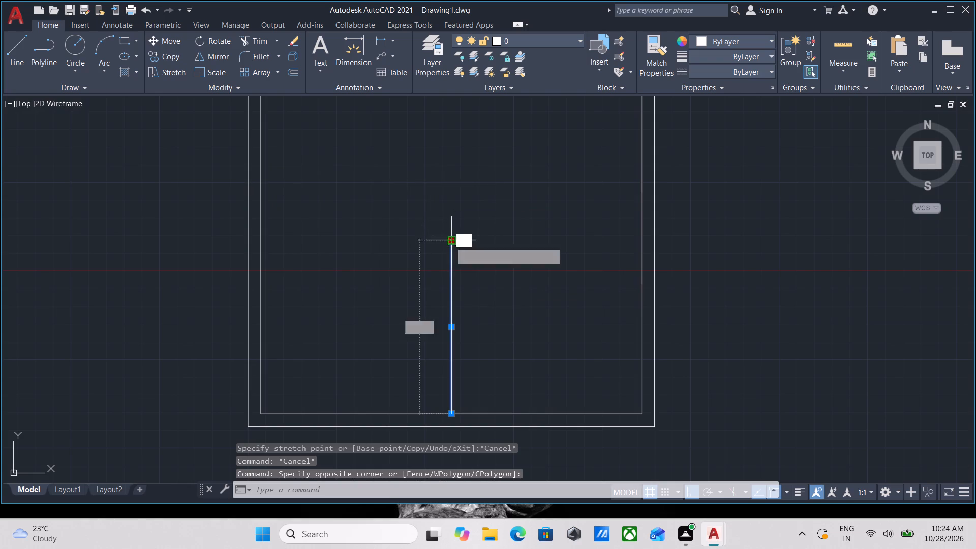
left_click(454, 370)
key("Escape")
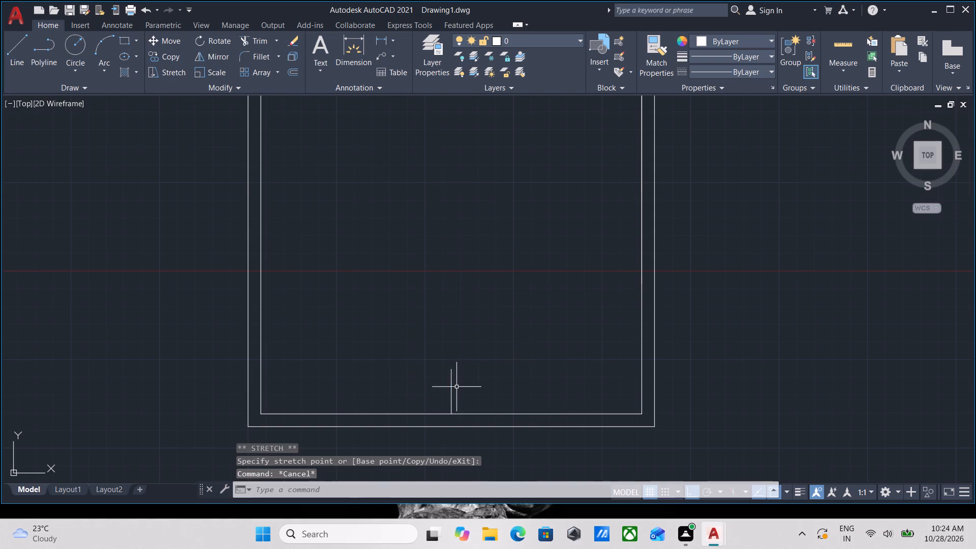
Stretch the vertical centre line's upper end upward so the line's total length is 12'.
scroll(455, 387, "up", 2)
left_click(480, 318)
left_click(405, 345)
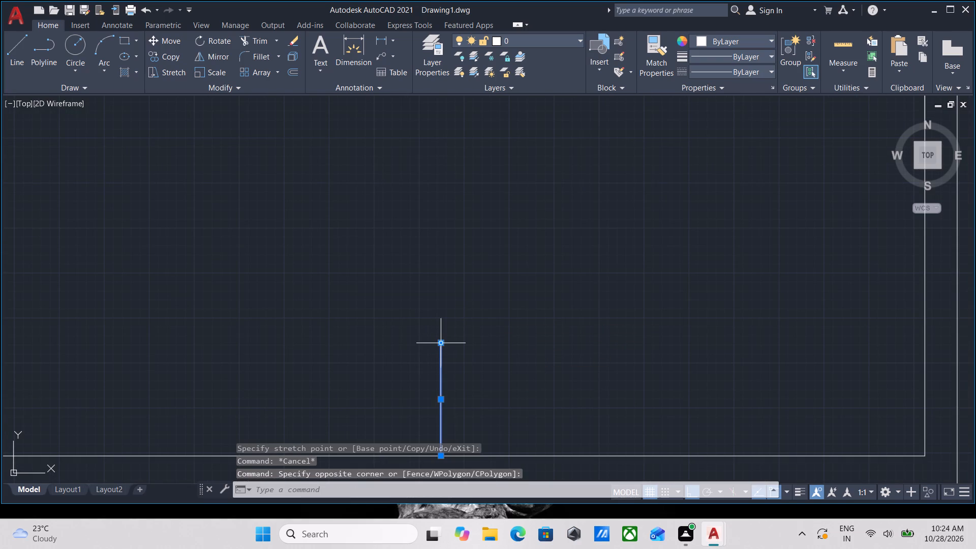
left_click(443, 344)
scroll(430, 189, "down", 1)
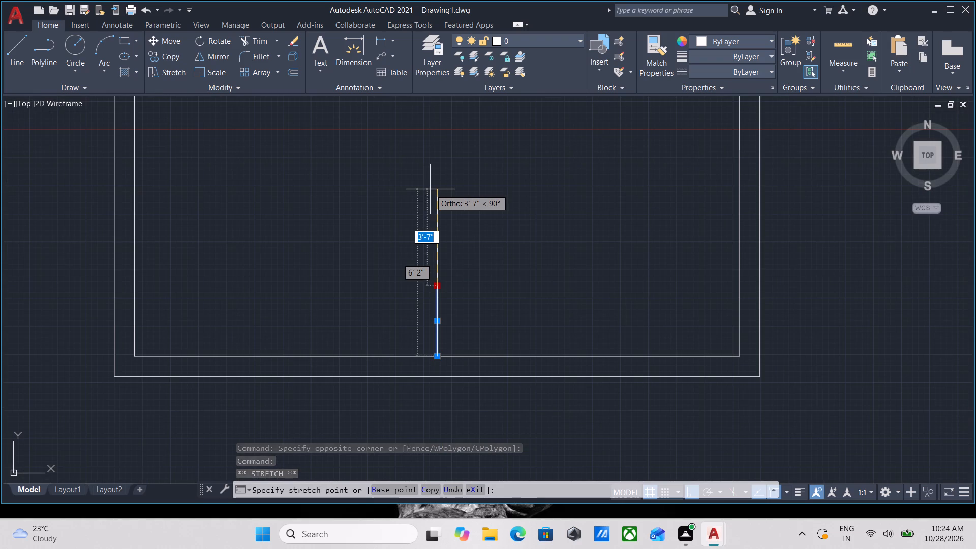
key("Tab")
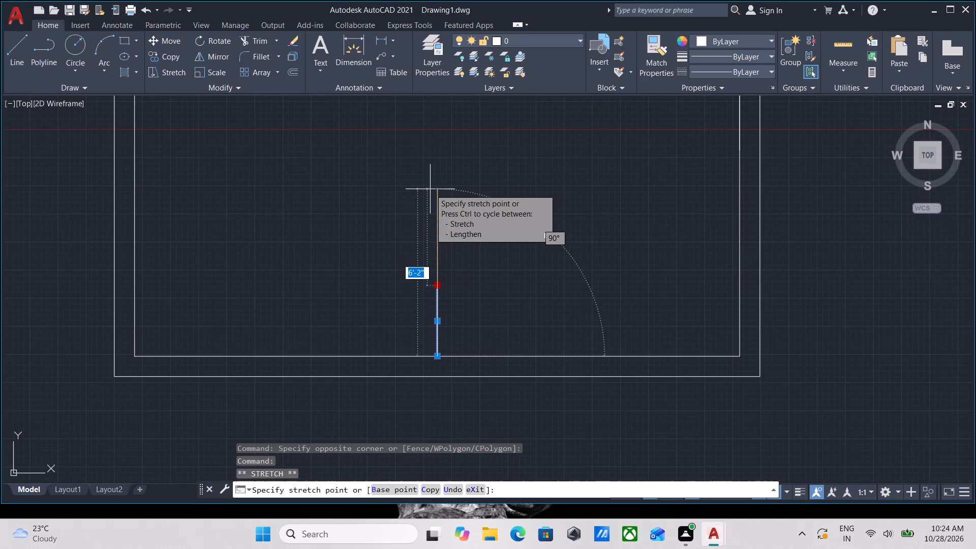
type("12")
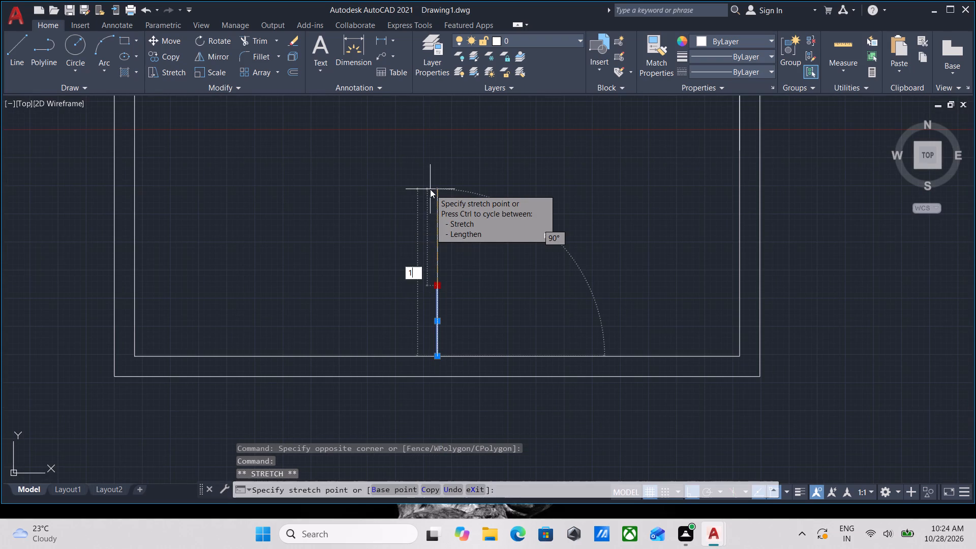
key("apostrophe")
key("Return")
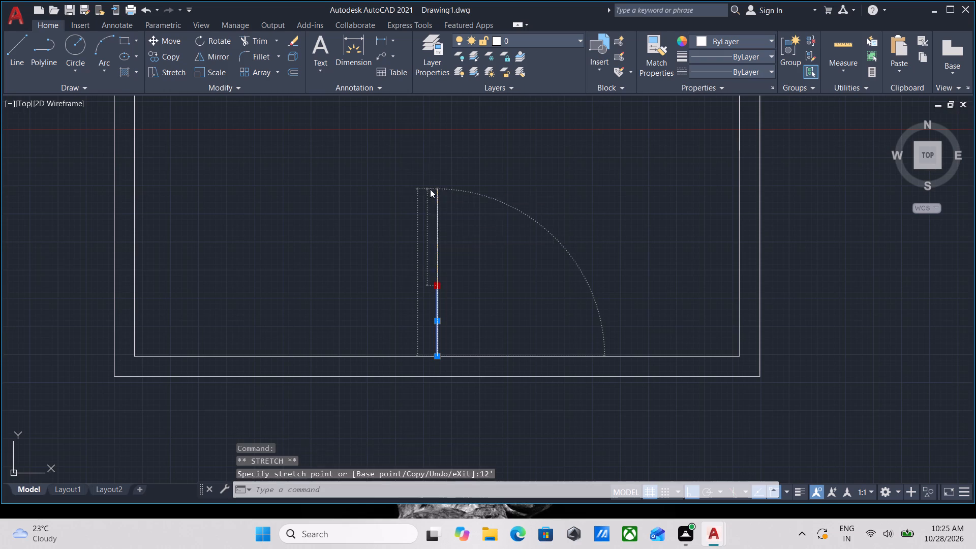
scroll(430, 189, "down", 3)
middle_click_drag(441, 194, 455, 300)
scroll(455, 300, "up", 4)
scroll(440, 215, "down", 1)
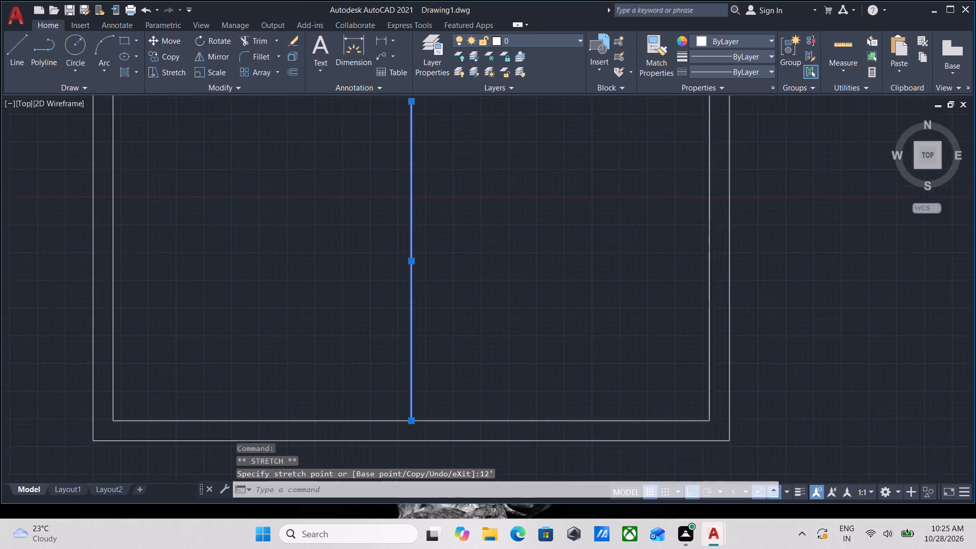
scroll(440, 215, "down", 2)
middle_click_drag(457, 226, 479, 289)
key("Escape")
Offset the vertical centre line by 4.6 inches to its east side and again to its west side.
left_click(476, 308)
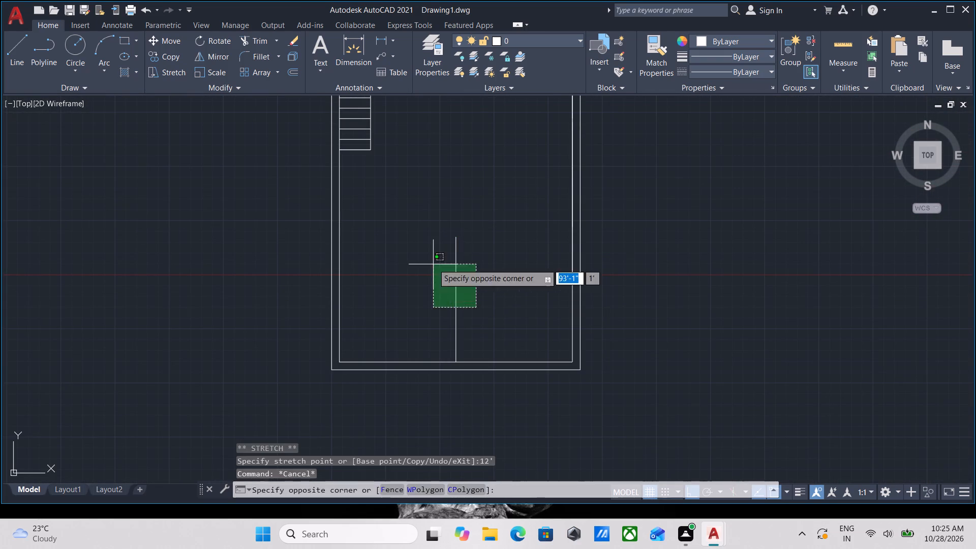
left_click(433, 263)
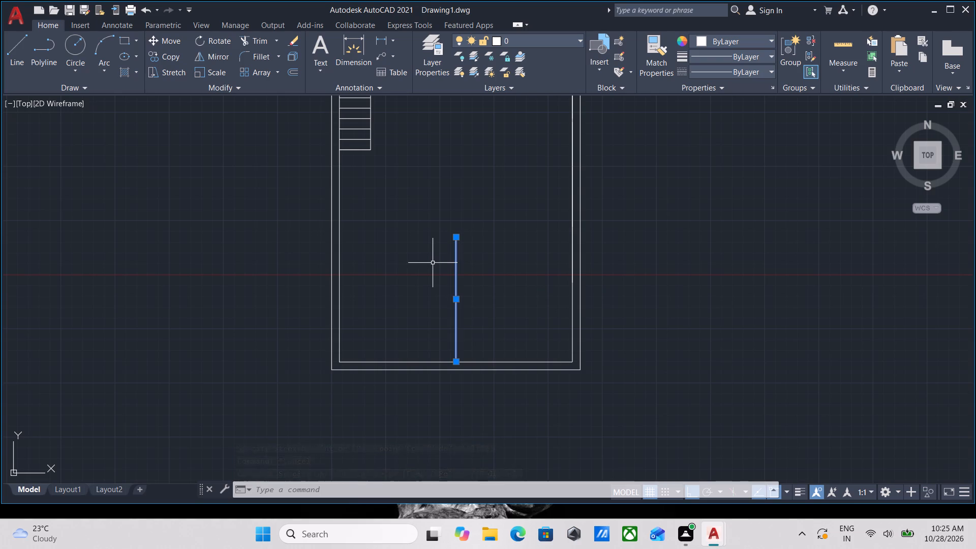
scroll(441, 273, "up", 2)
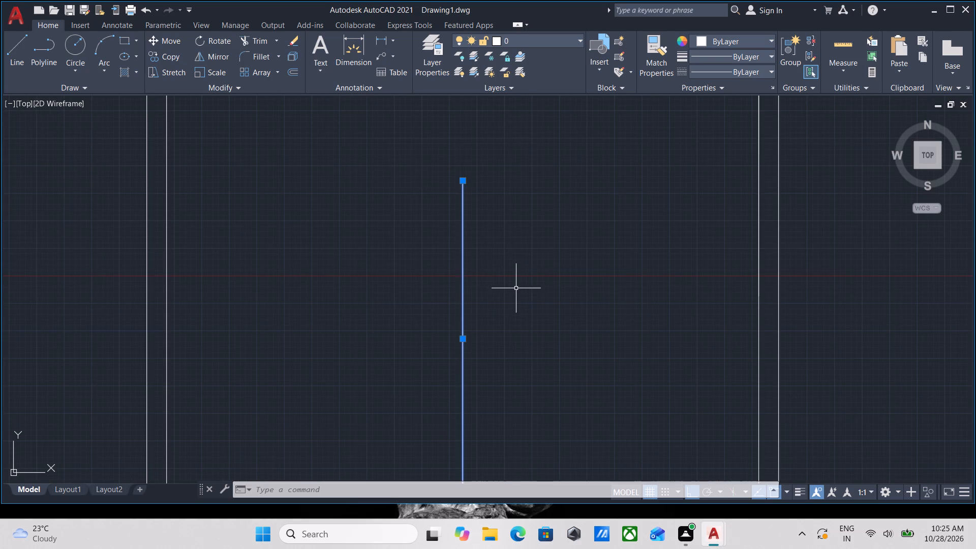
key("o")
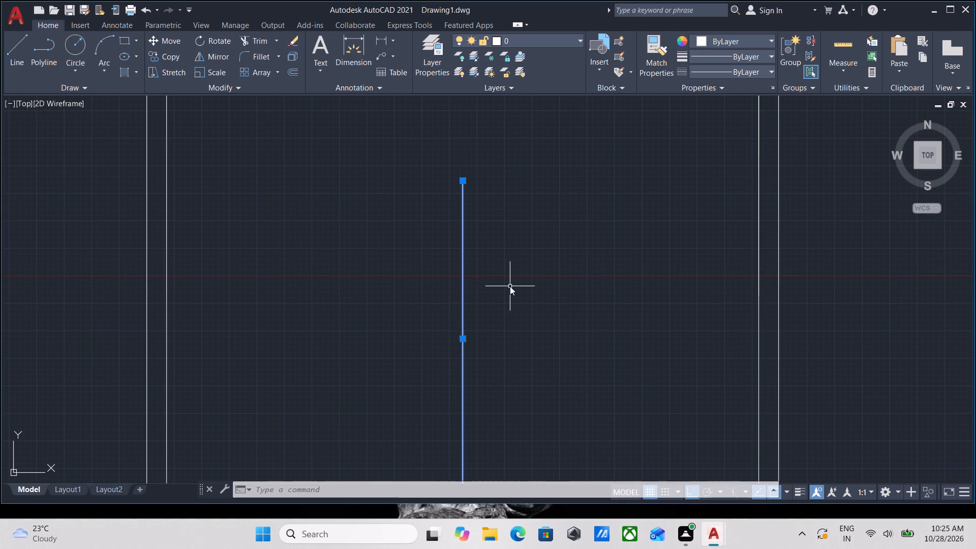
key("Return")
left_click(463, 337)
left_click(494, 337)
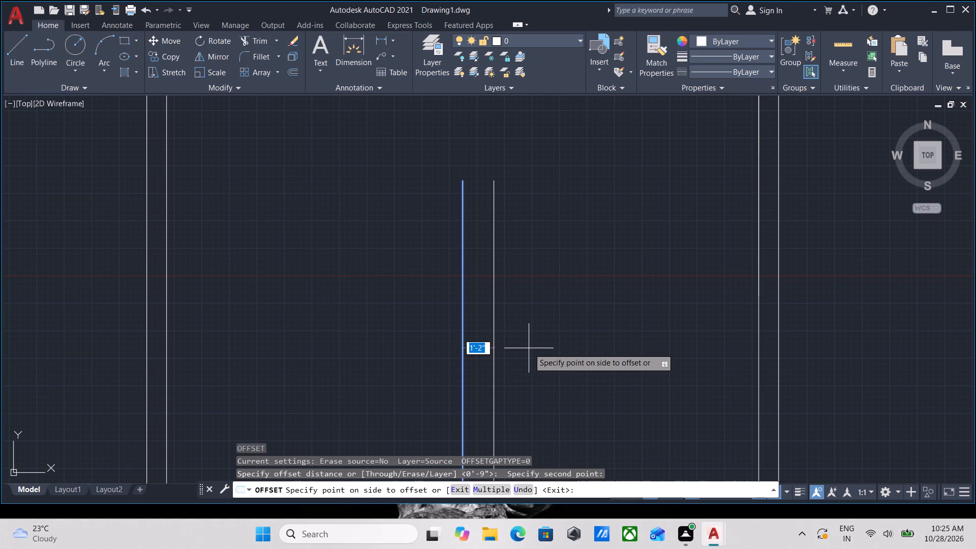
type("4.")
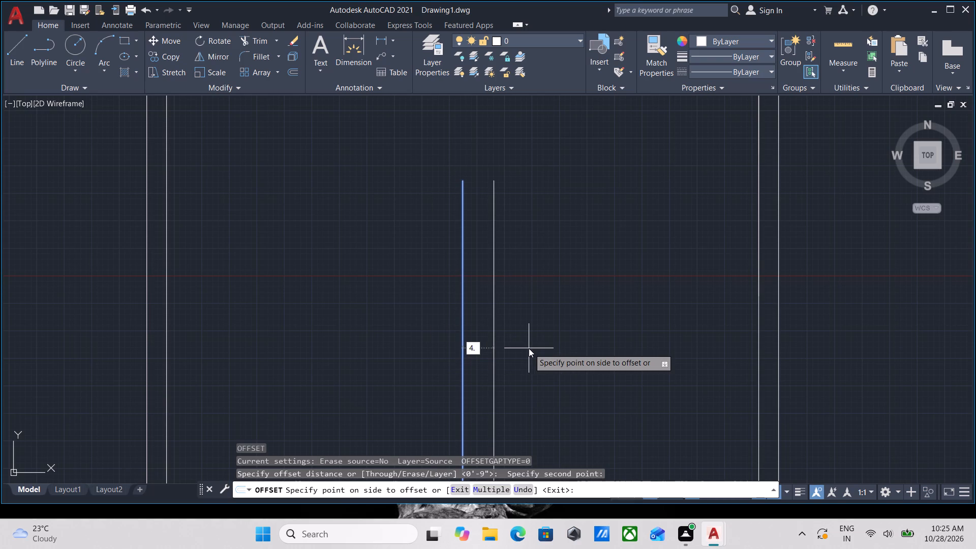
key("6")
key("Return")
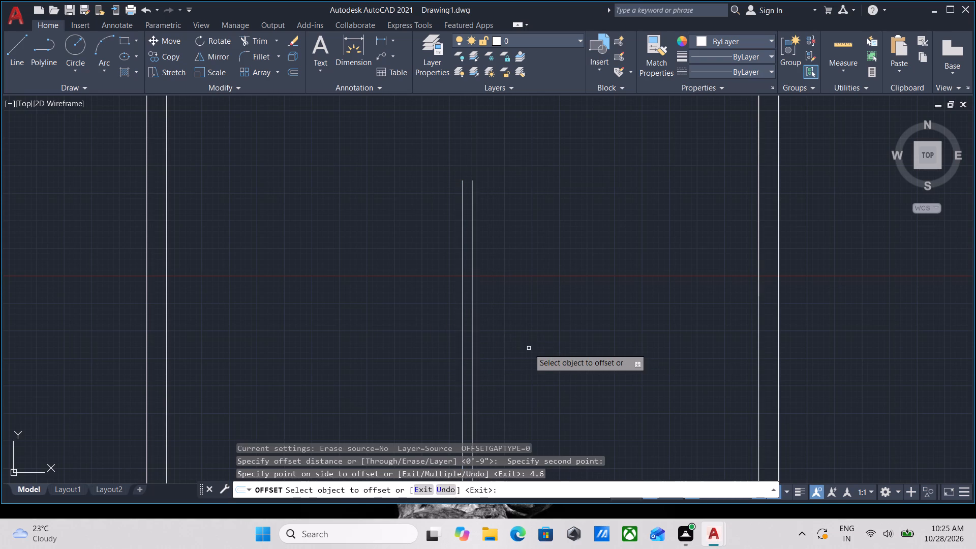
left_click(462, 330)
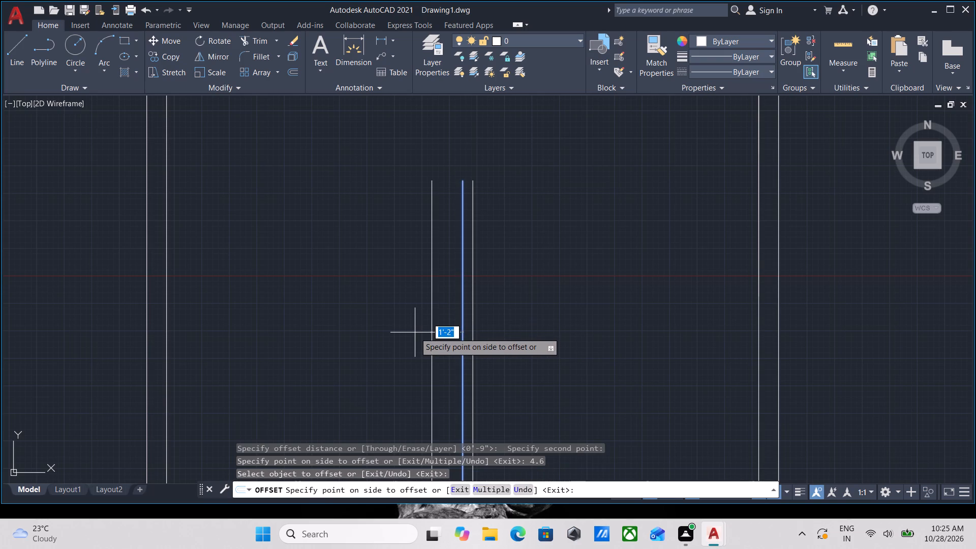
type("4.6")
key("Return")
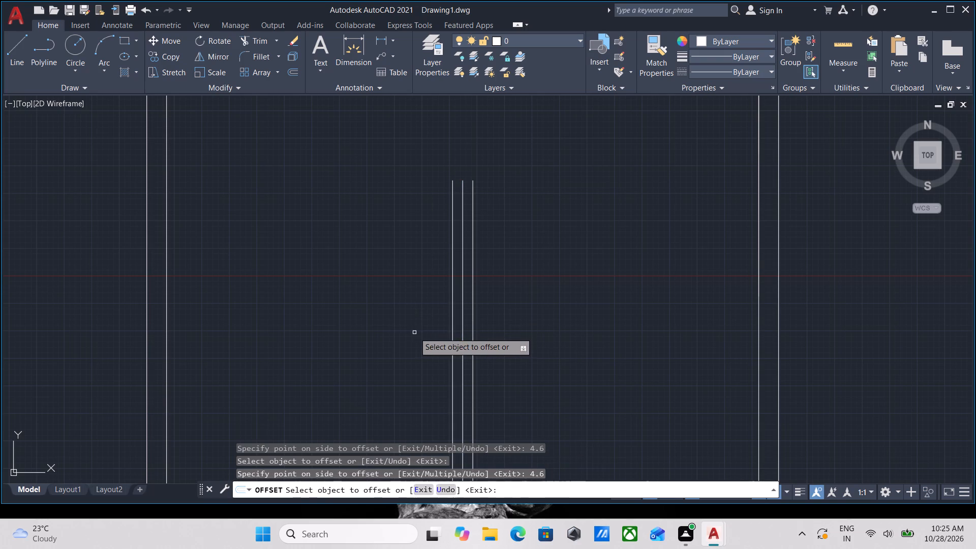
scroll(499, 286, "down", 1)
key("Escape")
scroll(515, 266, "up", 1)
scroll(513, 262, "down", 2)
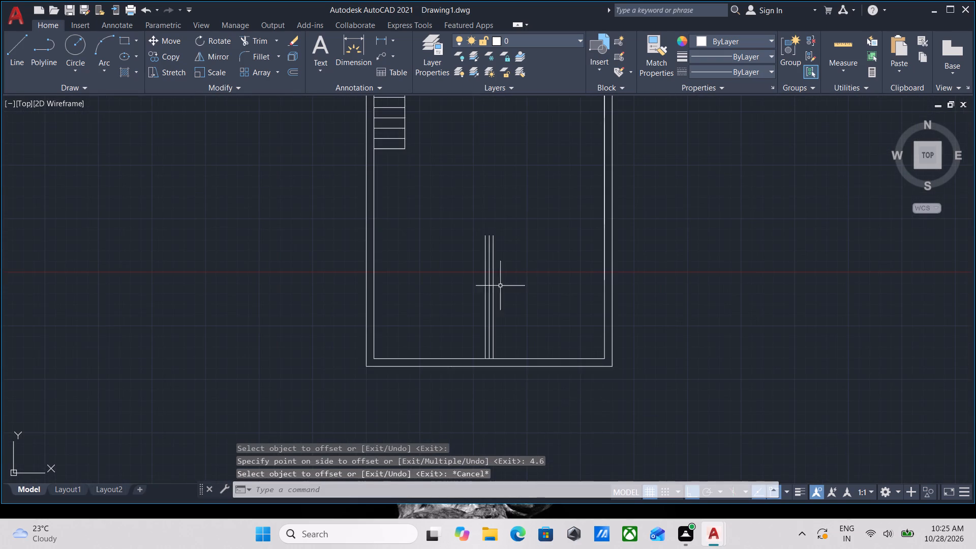
Draw a short horizontal line joining the upper ends of the two offset wall lines.
scroll(476, 288, "up", 3)
scroll(476, 279, "down", 3)
middle_click_drag(476, 279, 471, 324)
scroll(492, 284, "up", 2)
scroll(441, 255, "up", 1)
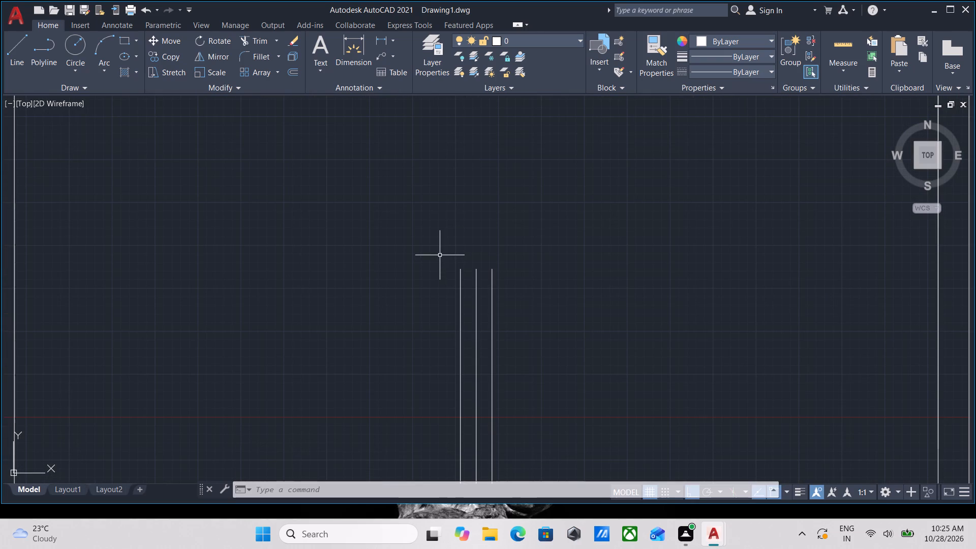
key("l")
key("Return")
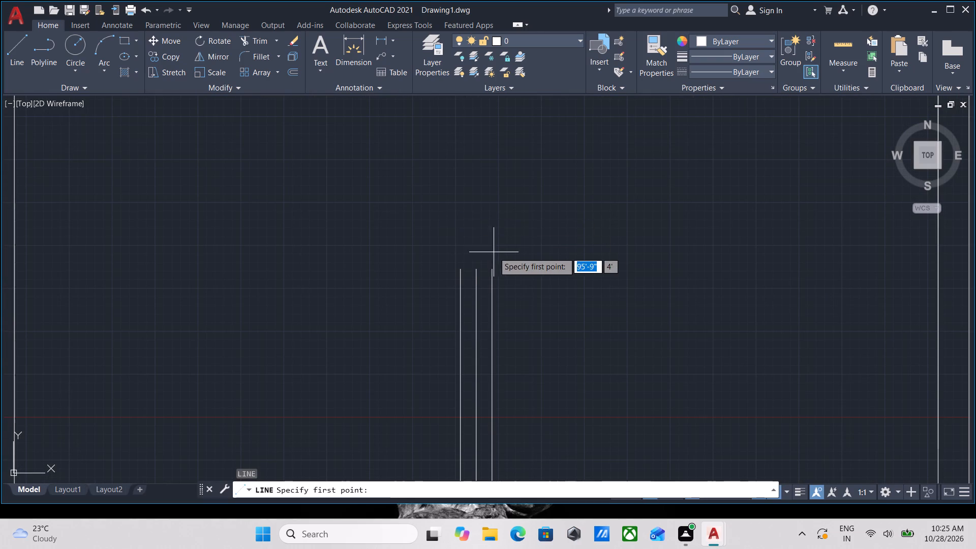
scroll(497, 271, "up", 2)
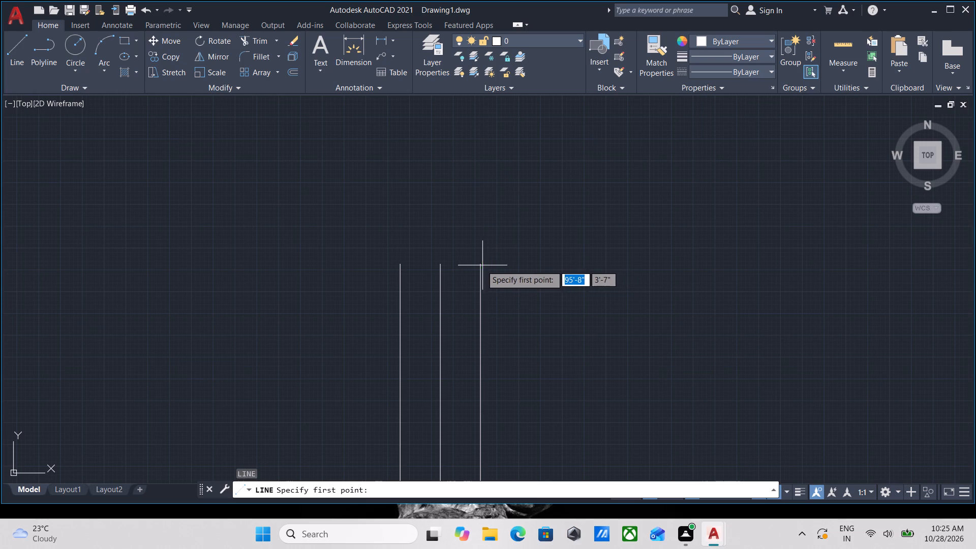
left_click(479, 263)
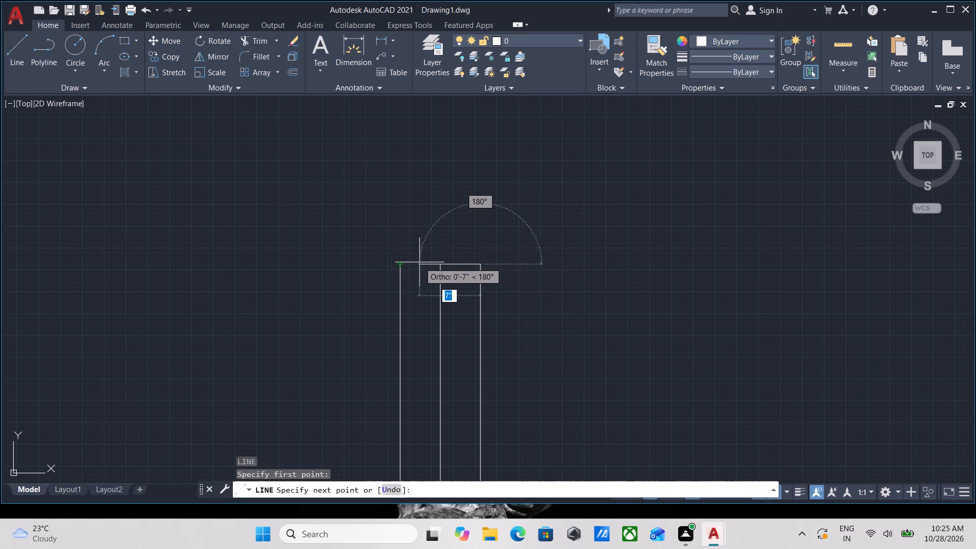
left_click(399, 264)
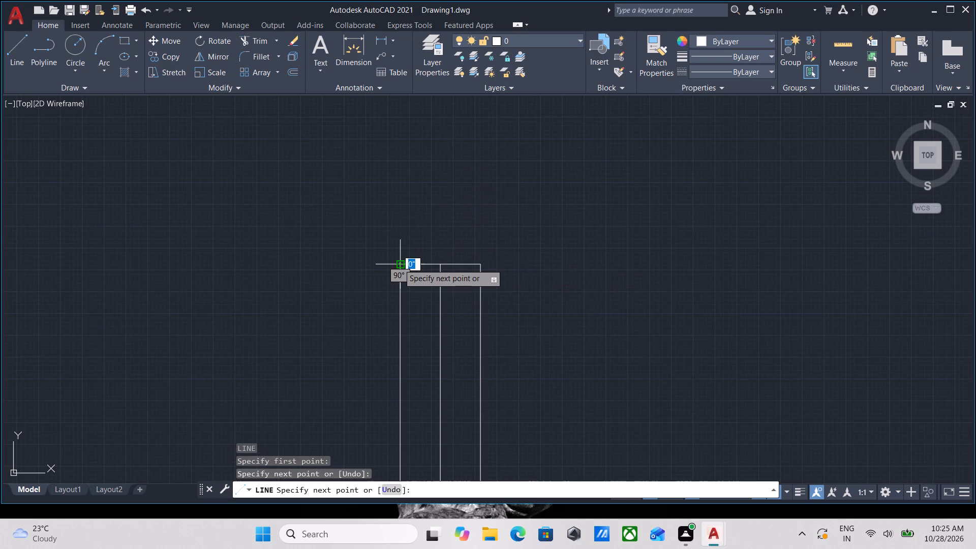
key("grave")
key("Escape")
scroll(399, 264, "up", 1)
key("Escape")
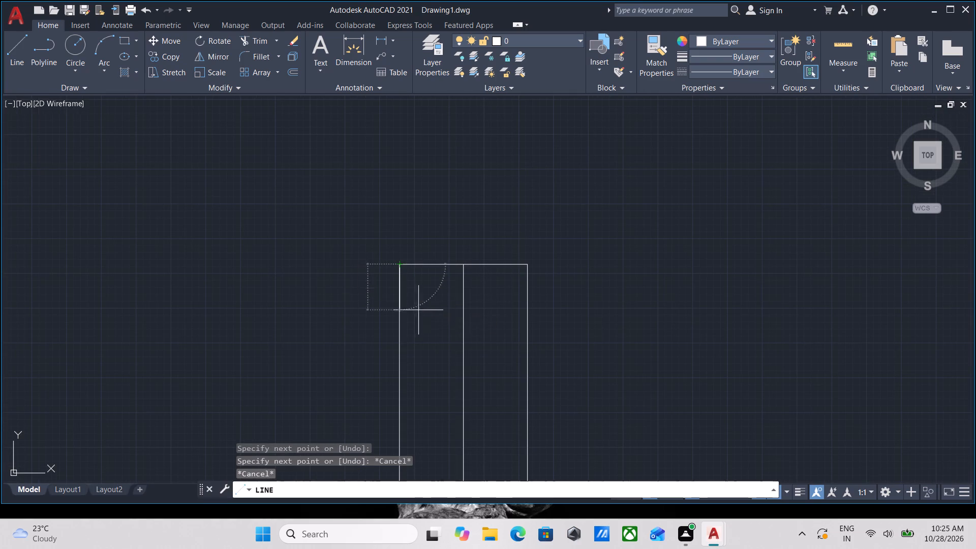
Erase the original centre line between the two offset wall lines.
left_click(489, 343)
left_click(463, 299)
right_click(463, 299)
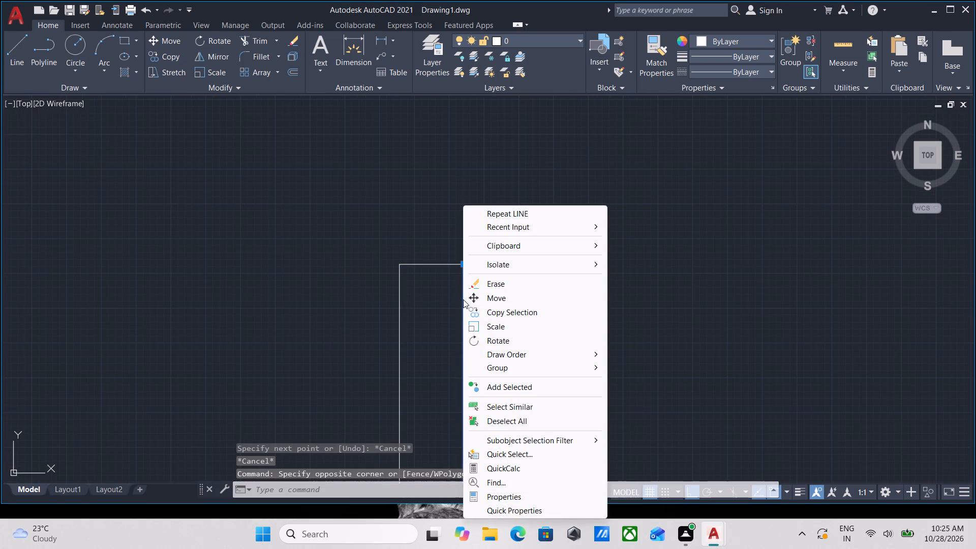
left_click(501, 287)
Trim the south wall's inner line between the two faces of the new central wall.
scroll(409, 283, "down", 2)
middle_click_drag(409, 283, 192, 318)
scroll(190, 308, "up", 1)
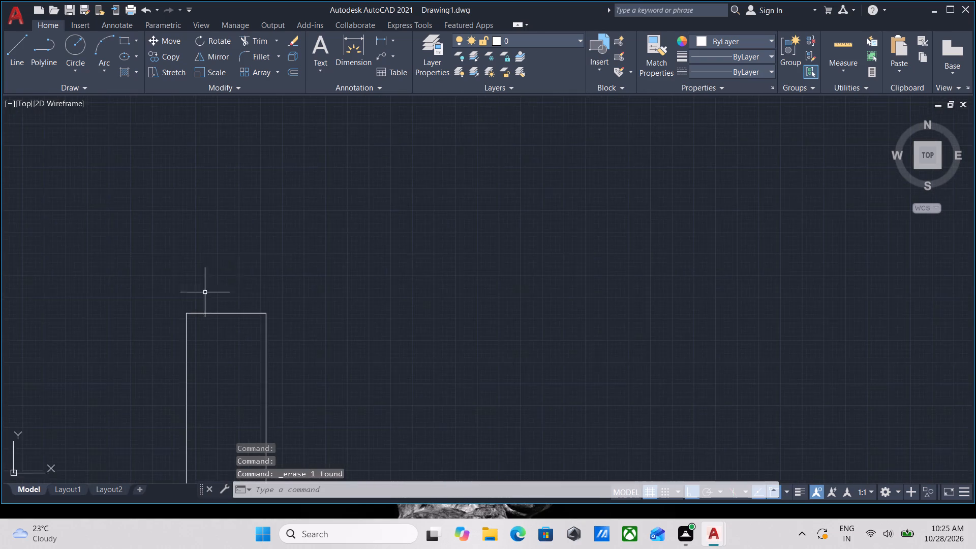
scroll(313, 236, "down", 6)
scroll(380, 267, "down", 1)
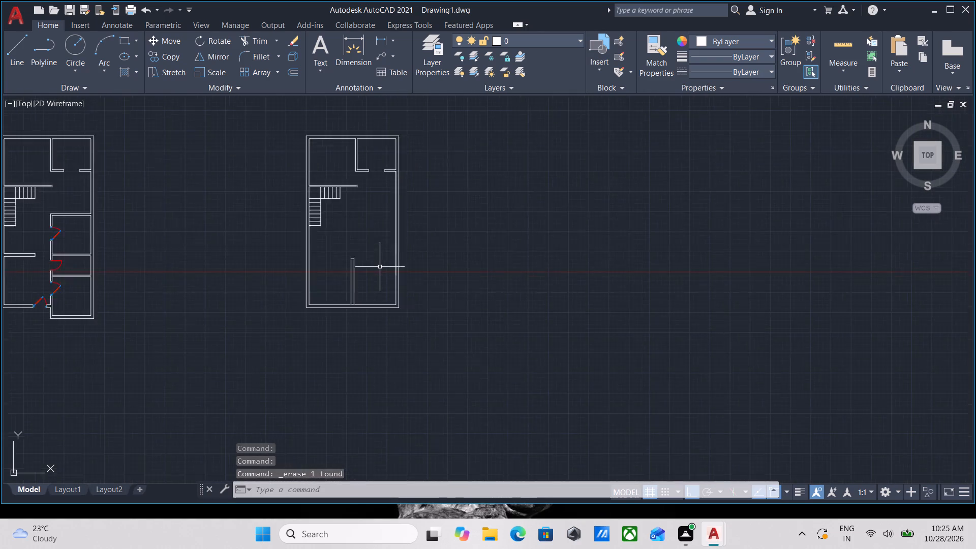
scroll(380, 267, "down", 2)
middle_click_drag(380, 267, 394, 287)
scroll(398, 291, "up", 1)
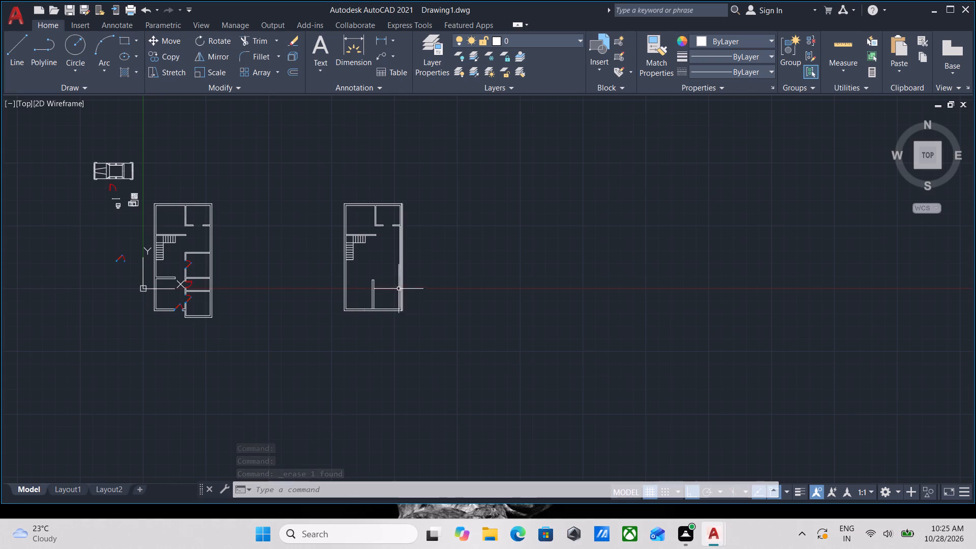
scroll(400, 282, "down", 1)
scroll(401, 282, "up", 3)
scroll(342, 324, "up", 2)
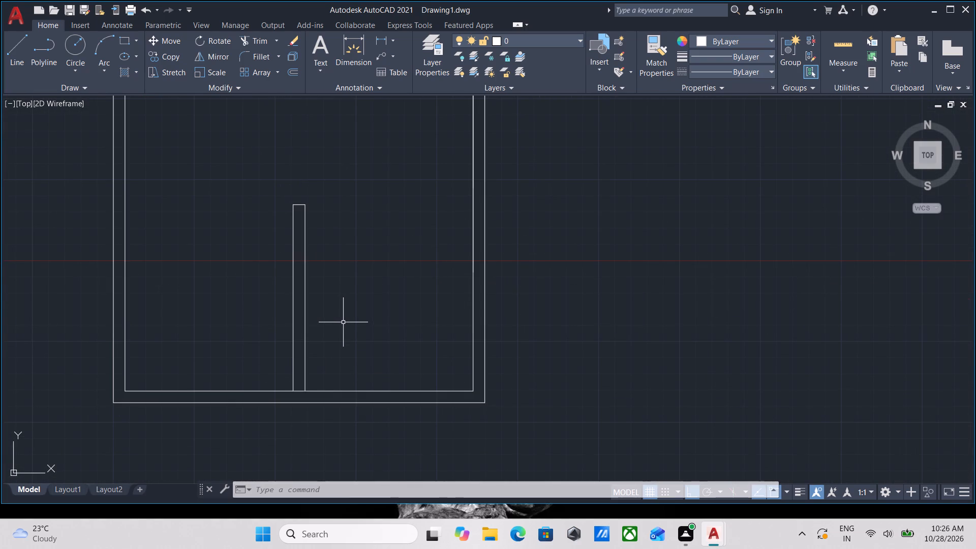
key("t")
key("r")
key("Return")
scroll(337, 333, "up", 3)
scroll(338, 347, "down", 3)
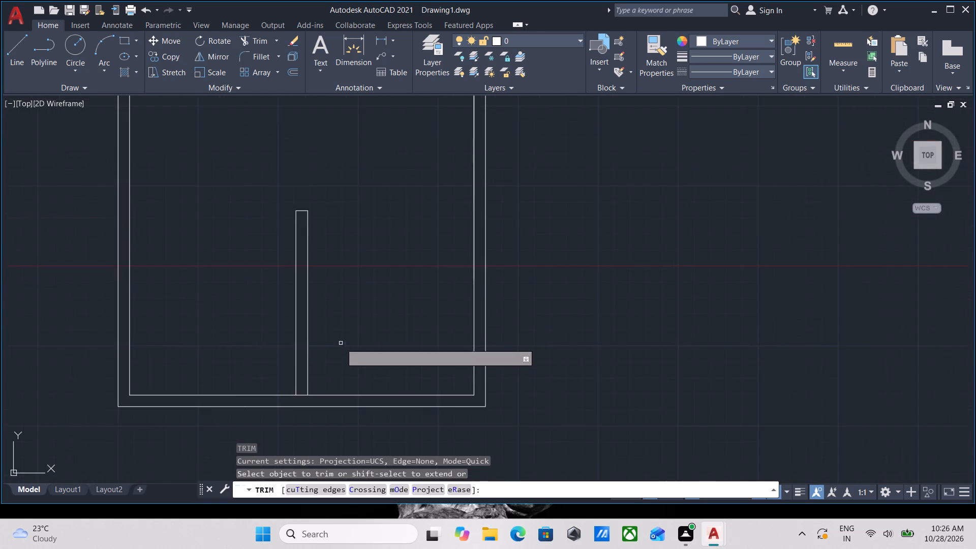
middle_click_drag(341, 341, 380, 263)
left_click(343, 320)
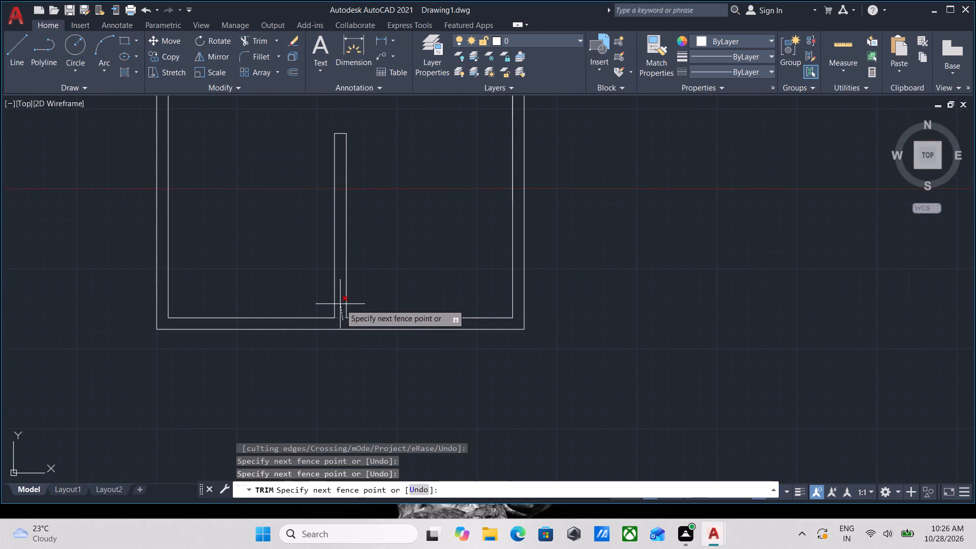
left_click(340, 303)
scroll(392, 233, "down", 2)
middle_click_drag(398, 236, 415, 281)
scroll(415, 274, "down", 2)
middle_click_drag(415, 287, 417, 379)
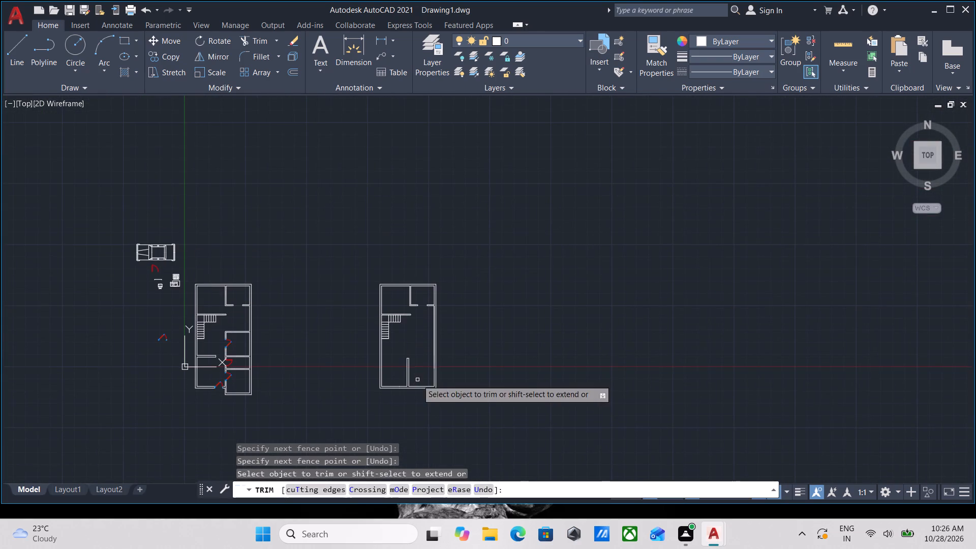
key("Escape")
Examine the reworked plan around the new central wall, the staircase and the open area between them.
scroll(414, 342, "up", 2)
middle_click_drag(385, 329, 301, 272)
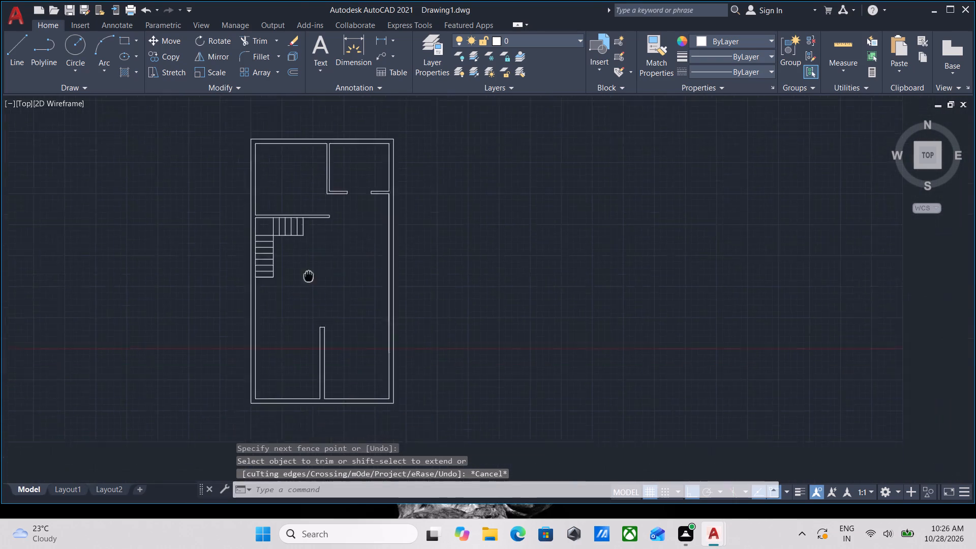
middle_click_drag(301, 272, 278, 255)
scroll(334, 378, "up", 2)
middle_click_drag(241, 257, 265, 336)
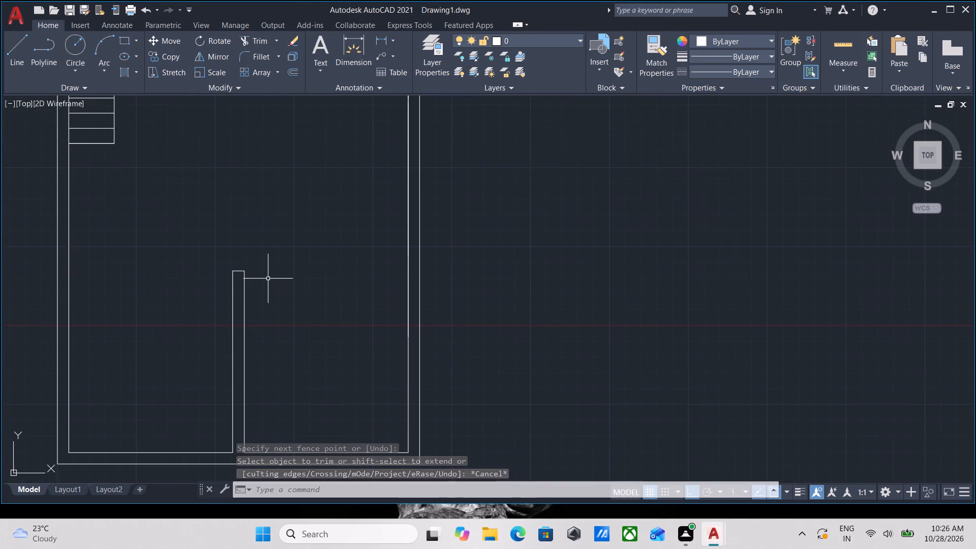
scroll(268, 278, "down", 1)
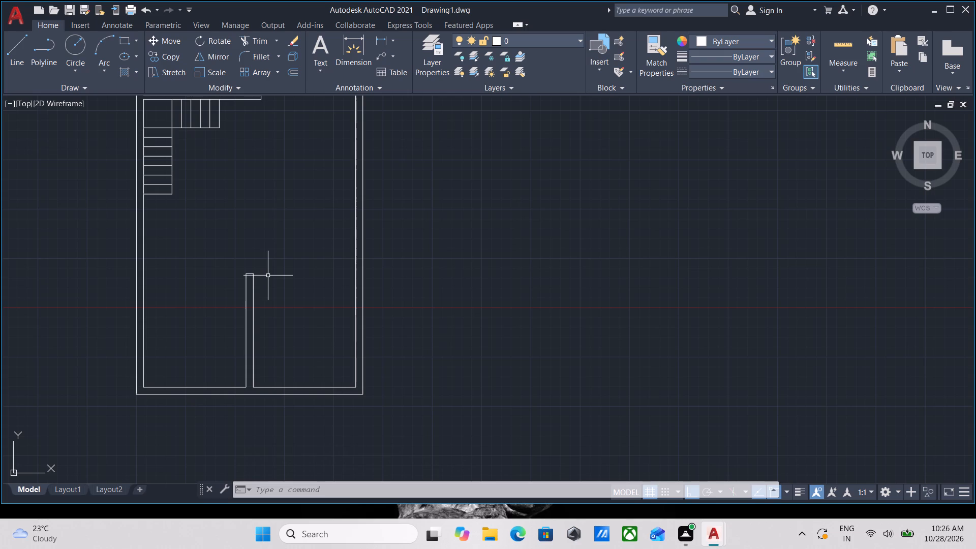
scroll(282, 249, "down", 3)
middle_click_drag(283, 249, 299, 270)
scroll(299, 270, "up", 2)
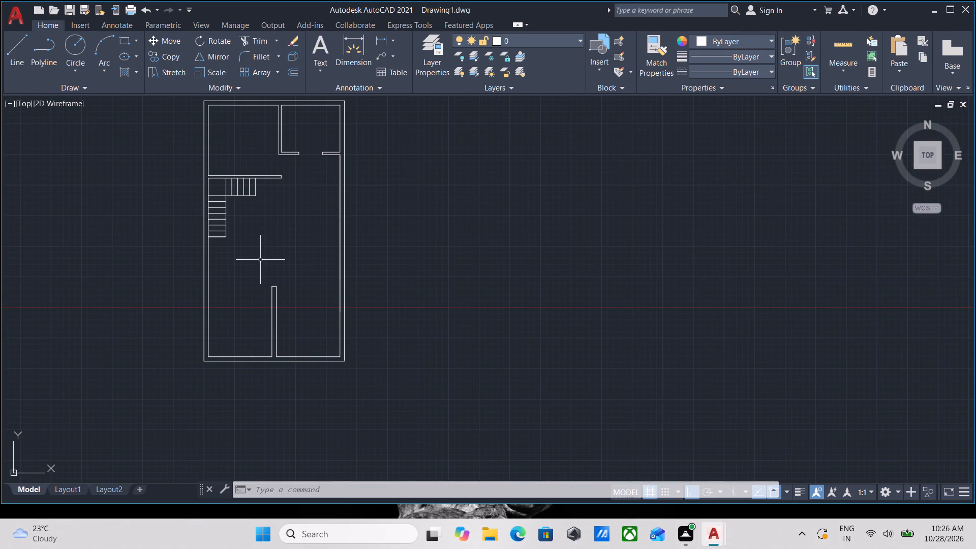
scroll(260, 259, "up", 2)
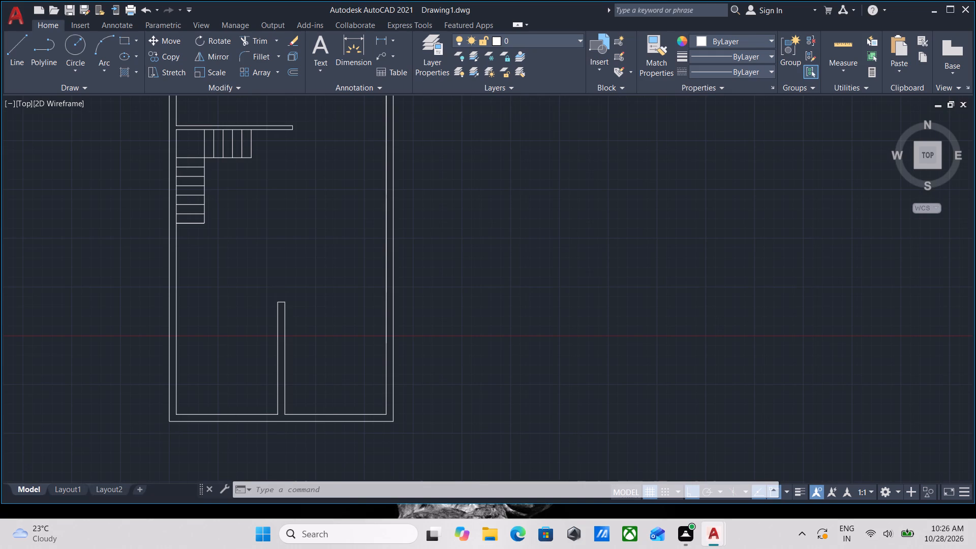
Review the whole reworked floor plan, from the upper rooms and staircase down to the new central partition wall.
scroll(277, 292, "down", 2)
scroll(283, 298, "up", 2)
scroll(150, 308, "down", 1)
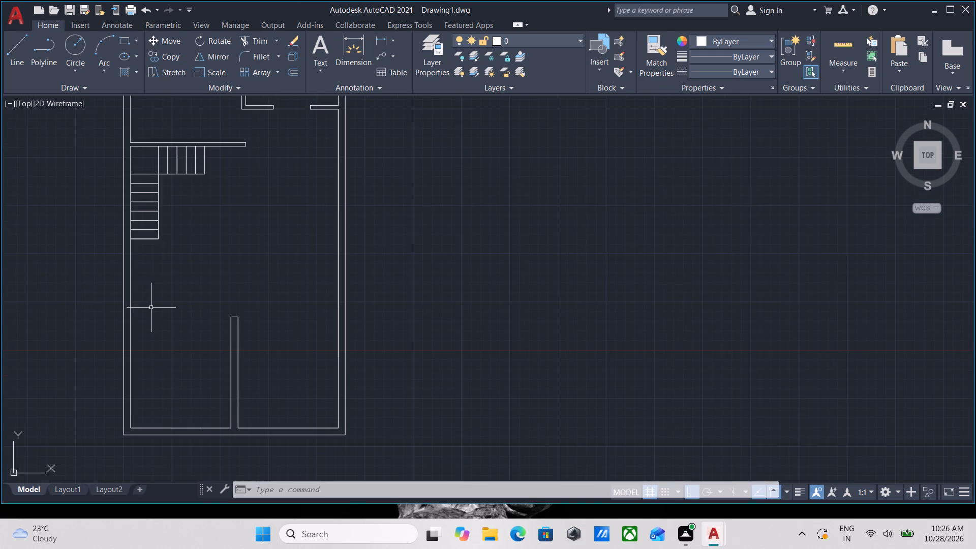
middle_click_drag(160, 311, 198, 299)
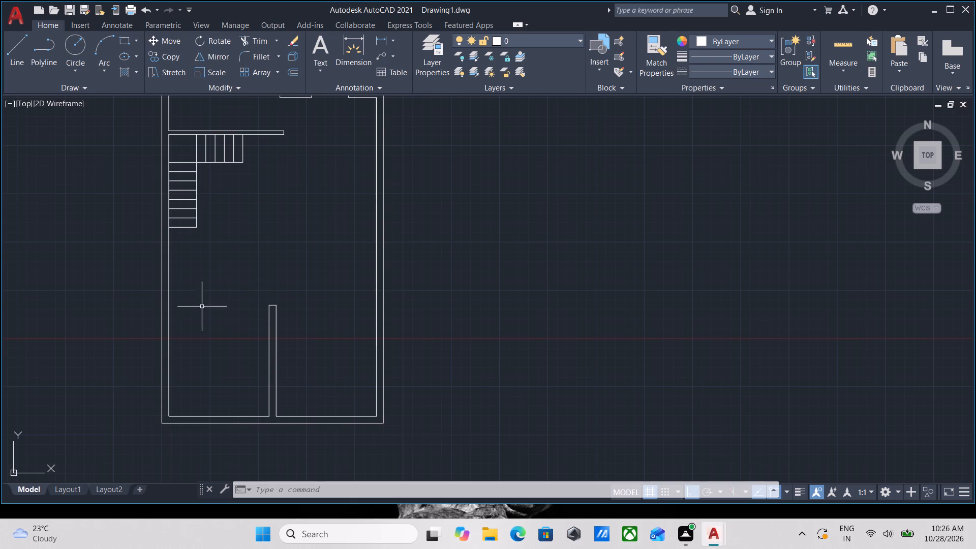
scroll(185, 319, "up", 1)
scroll(206, 297, "down", 2)
middle_click_drag(209, 298, 234, 290)
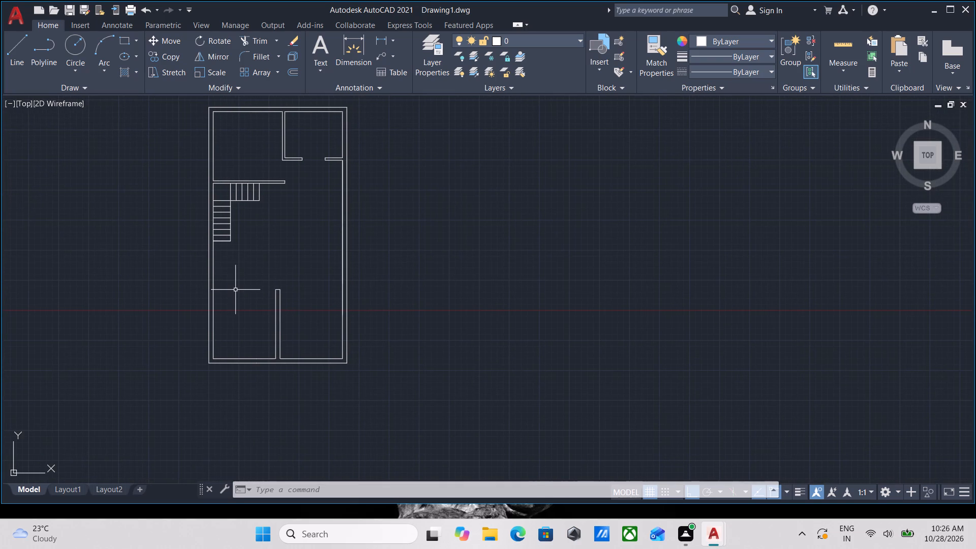
scroll(235, 289, "up", 1)
middle_click_drag(235, 289, 239, 365)
middle_click_drag(271, 265, 272, 270)
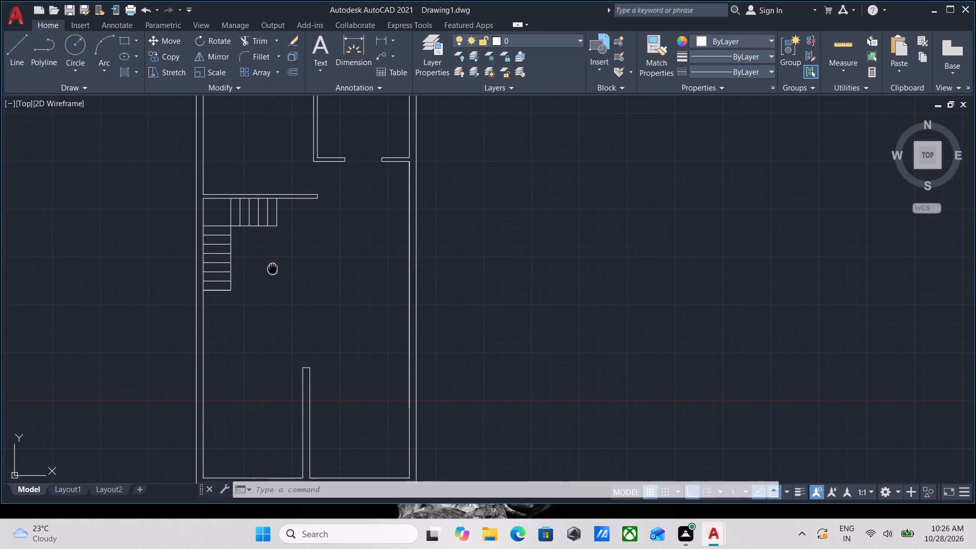
middle_click_drag(272, 270, 269, 337)
scroll(265, 300, "down", 4)
scroll(272, 304, "up", 3)
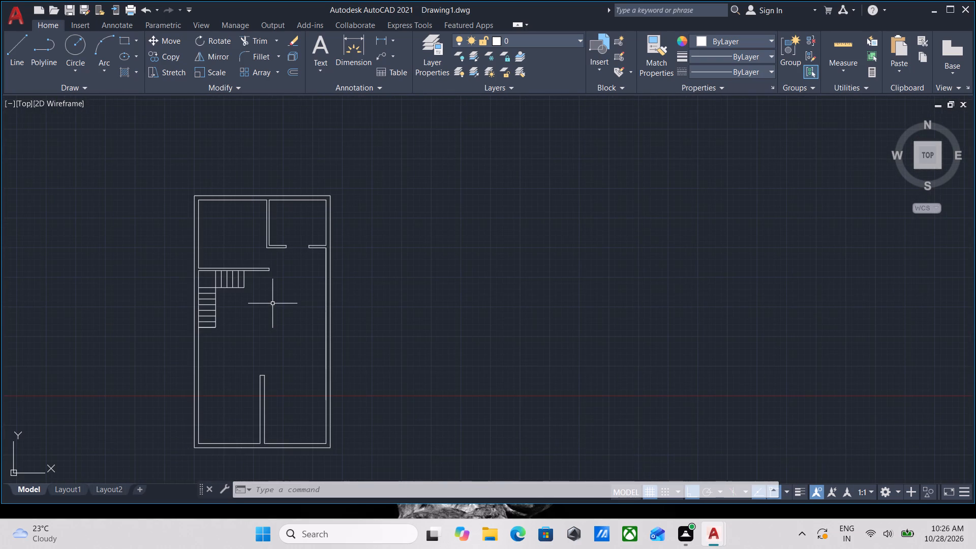
scroll(272, 303, "up", 2)
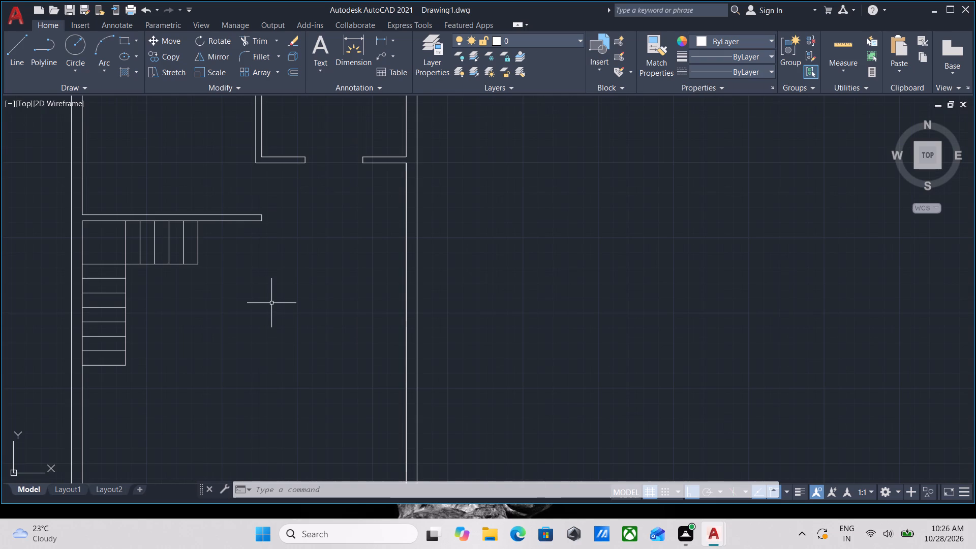
scroll(271, 303, "down", 2)
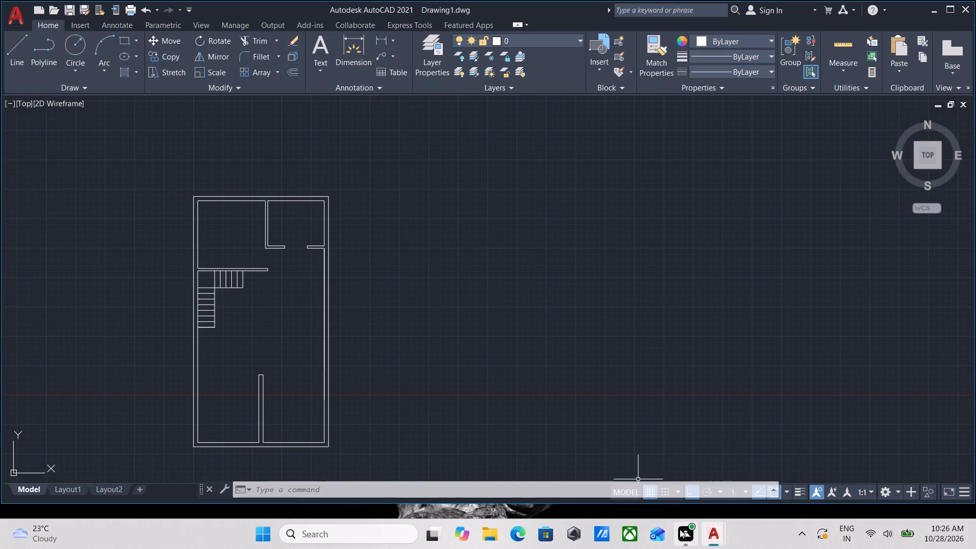
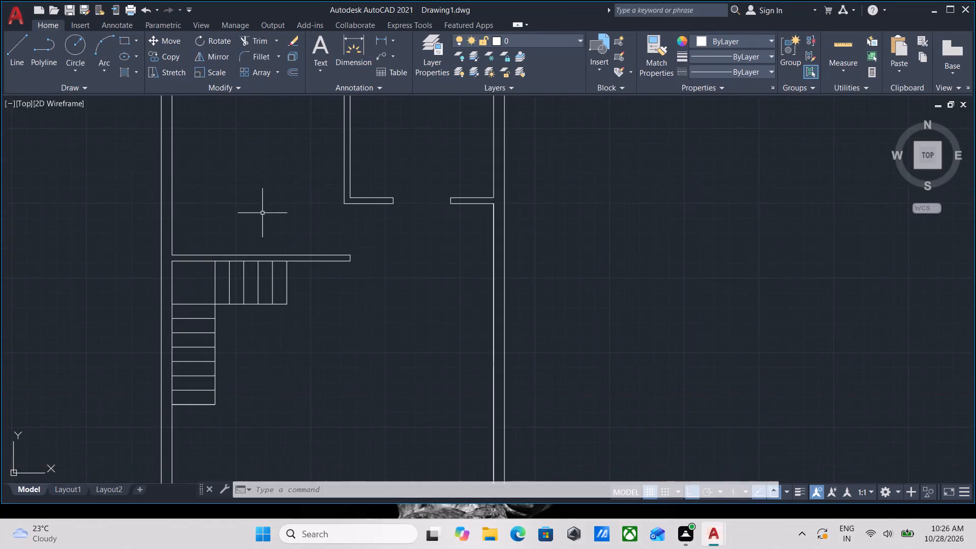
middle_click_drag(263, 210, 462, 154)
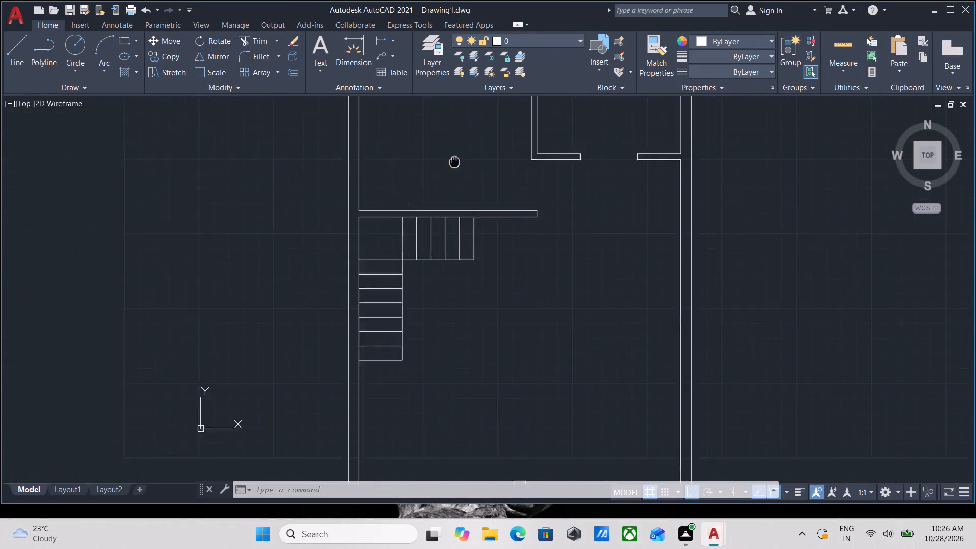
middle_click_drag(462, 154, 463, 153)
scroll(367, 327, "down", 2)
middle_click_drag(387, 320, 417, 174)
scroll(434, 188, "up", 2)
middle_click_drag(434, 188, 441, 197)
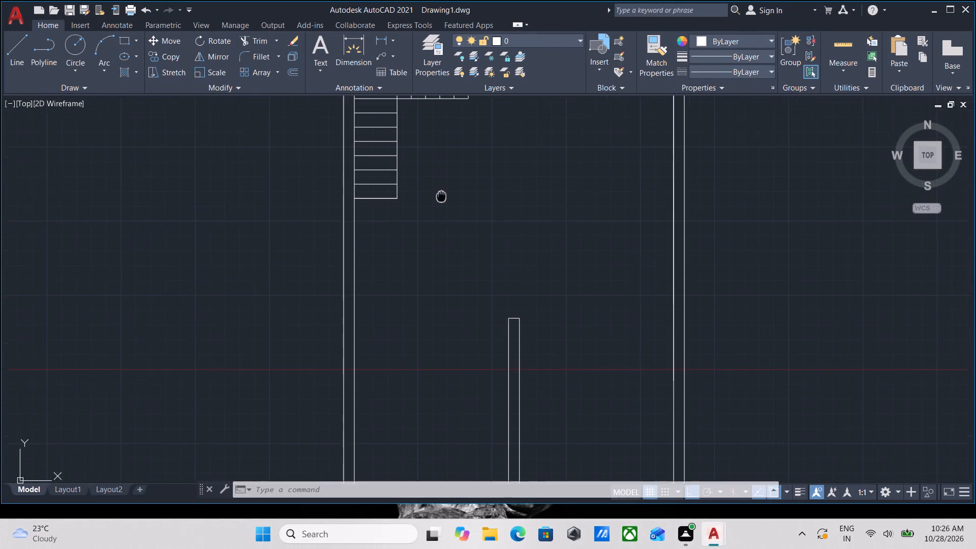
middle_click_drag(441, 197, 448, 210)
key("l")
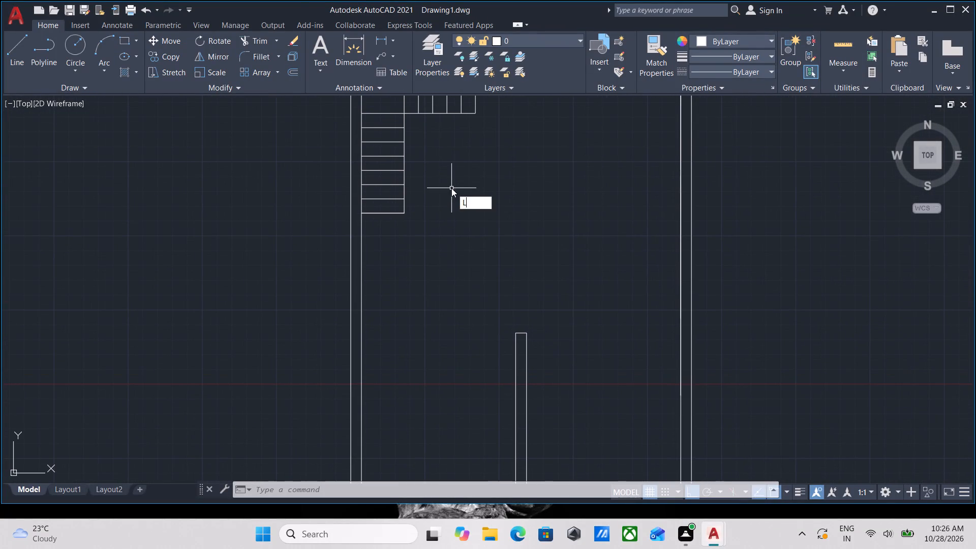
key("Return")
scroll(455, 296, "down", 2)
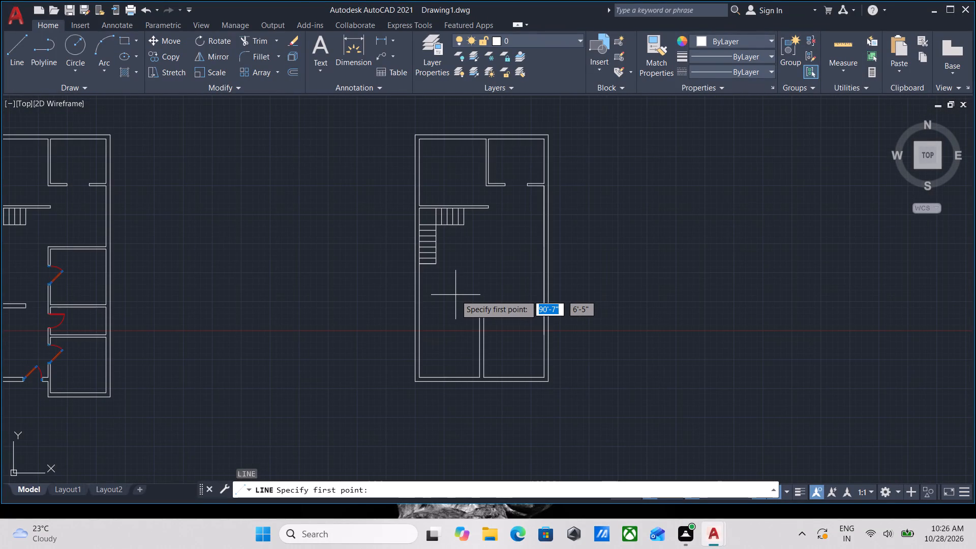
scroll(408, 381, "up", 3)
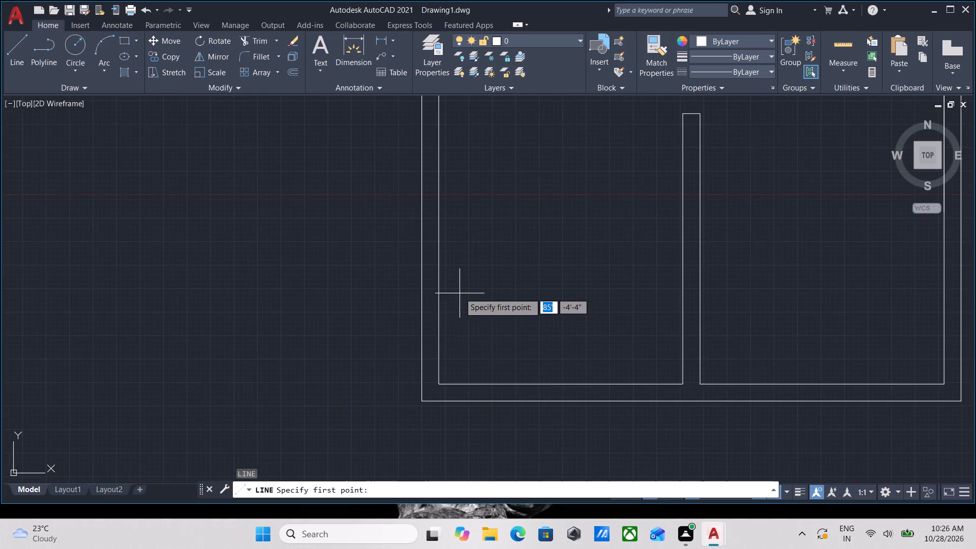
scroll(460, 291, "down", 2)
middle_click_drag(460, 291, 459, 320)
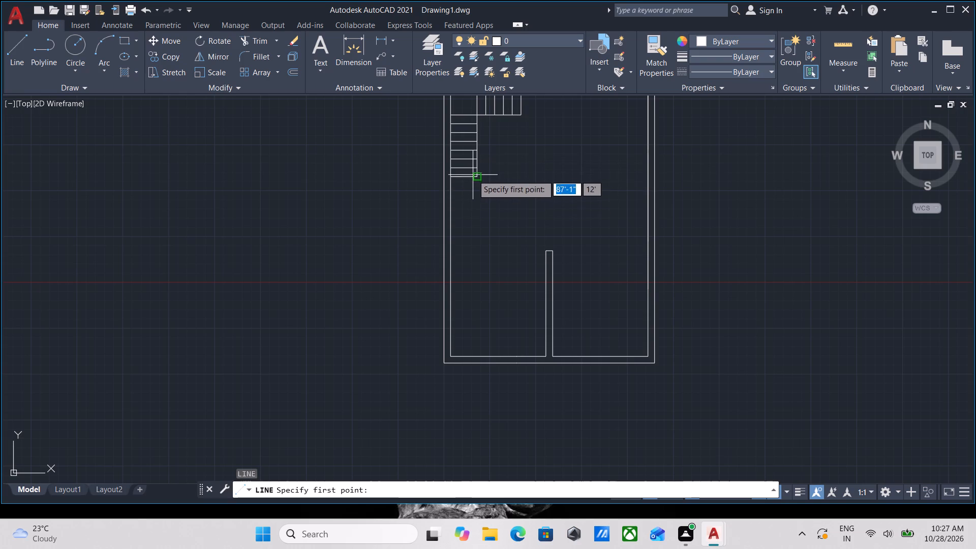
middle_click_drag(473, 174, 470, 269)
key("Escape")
Erase the staircase's lower flight along the west wall, including its treads and side line, keeping the landing and upper flight.
left_click(492, 292)
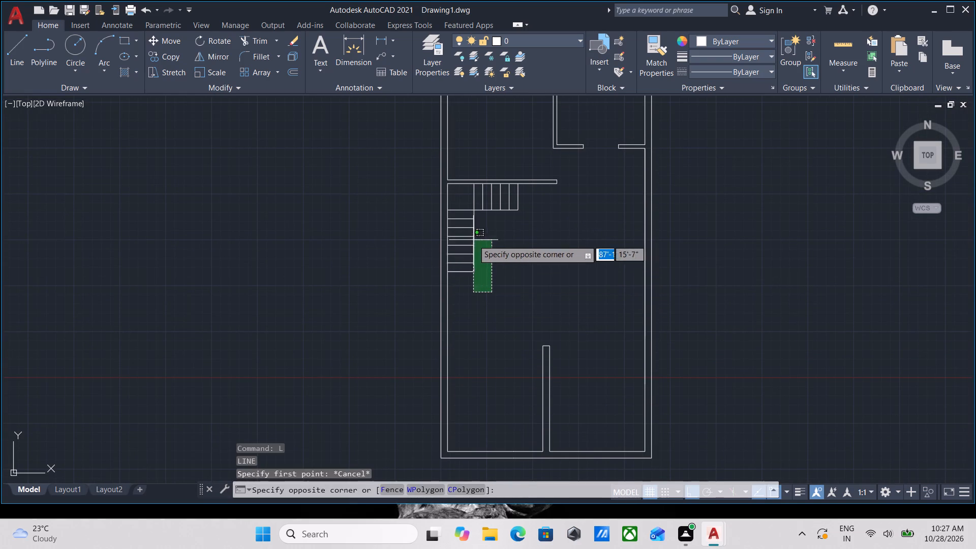
left_click(457, 216)
right_click(457, 216)
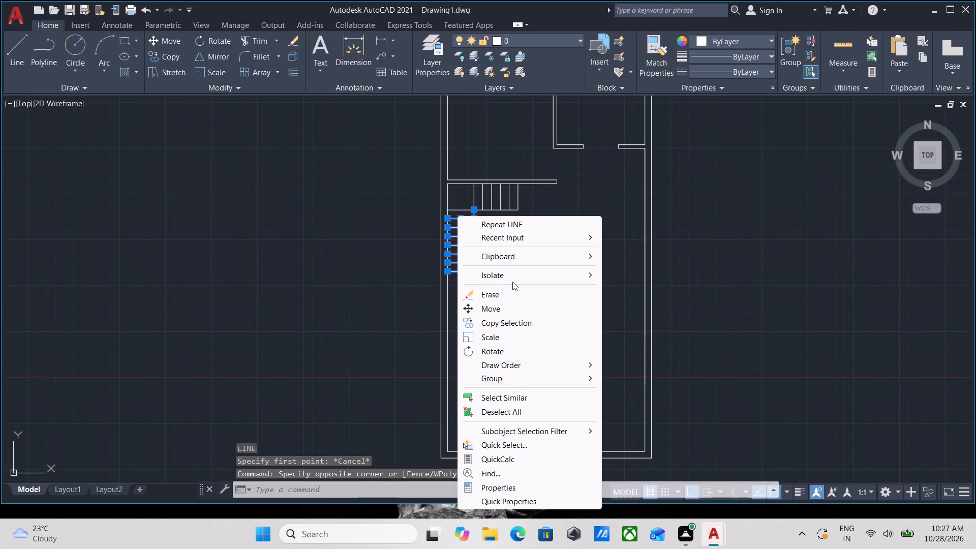
left_click(512, 290)
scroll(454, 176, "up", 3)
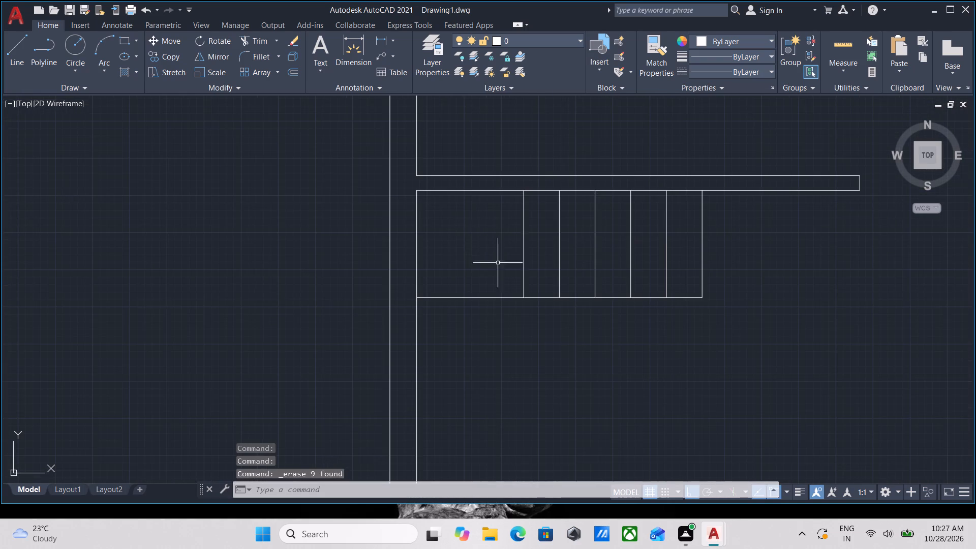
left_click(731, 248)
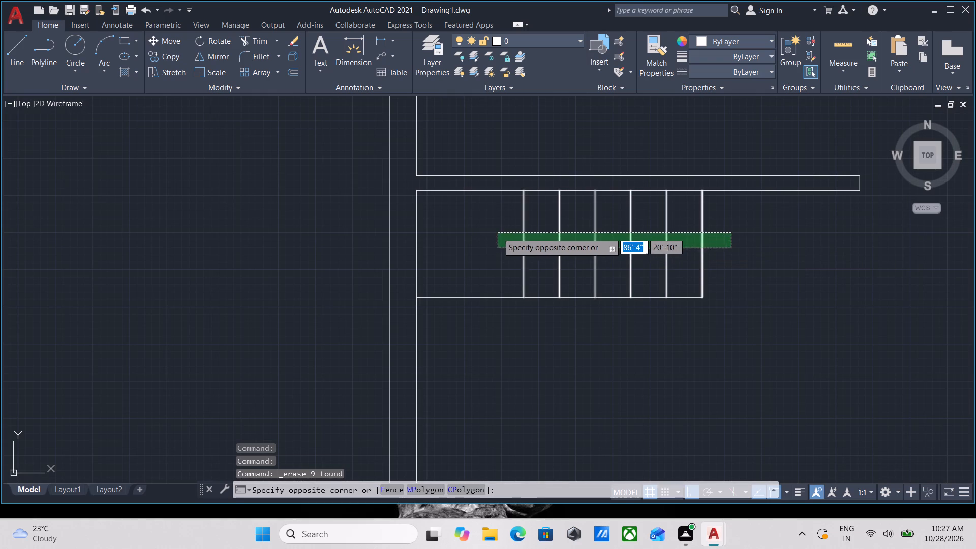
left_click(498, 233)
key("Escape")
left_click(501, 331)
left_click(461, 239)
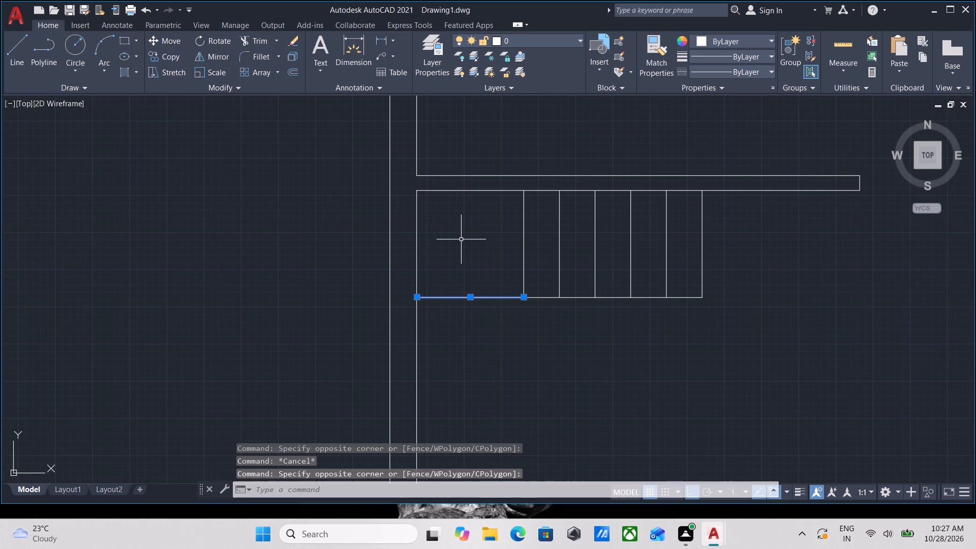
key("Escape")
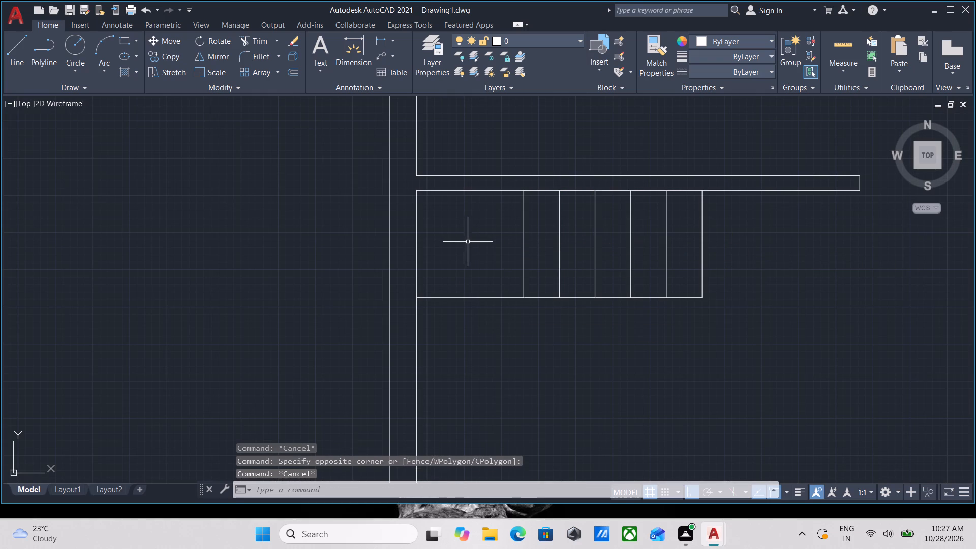
Join the two collinear lines along the lower edge of the landing and remaining stair flight into one line.
left_click(540, 319)
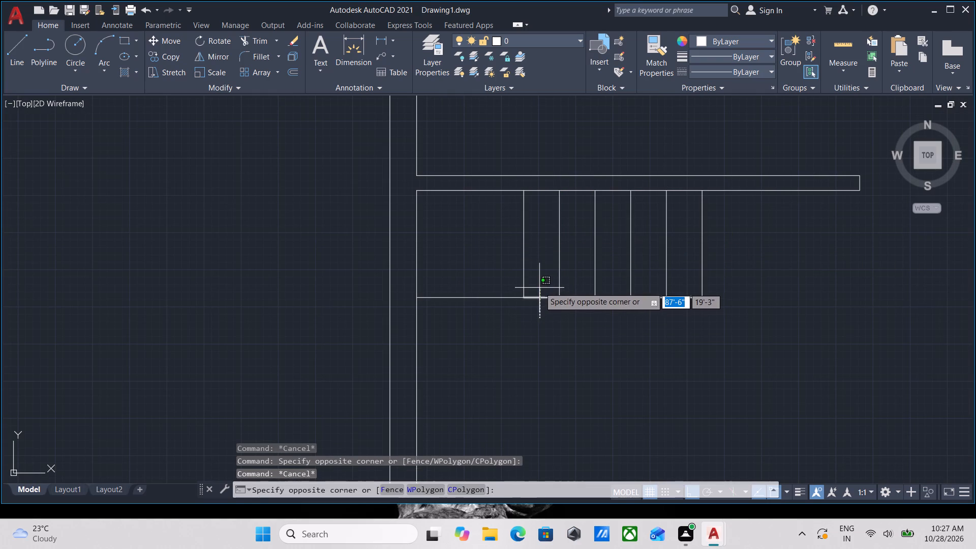
left_click(539, 286)
left_click(512, 310)
left_click(443, 265)
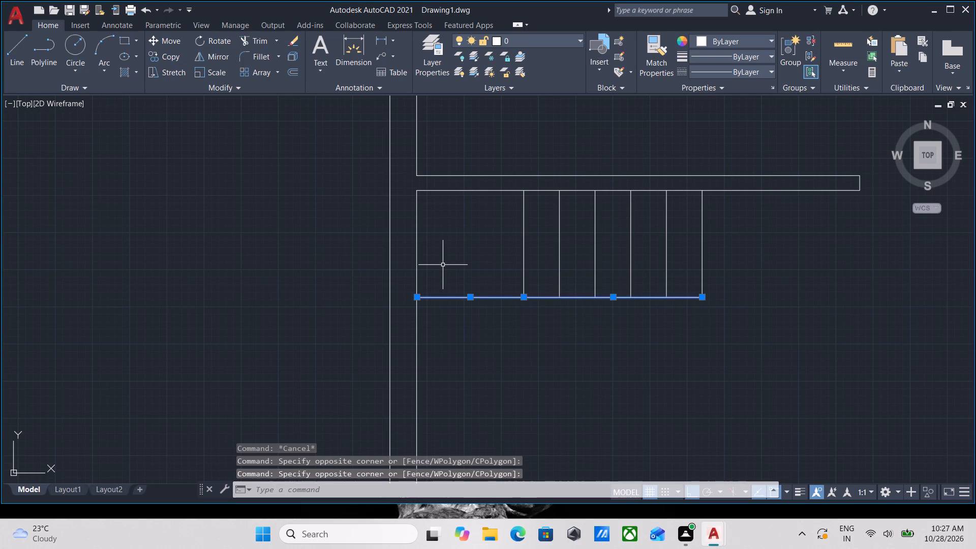
type("JOIN")
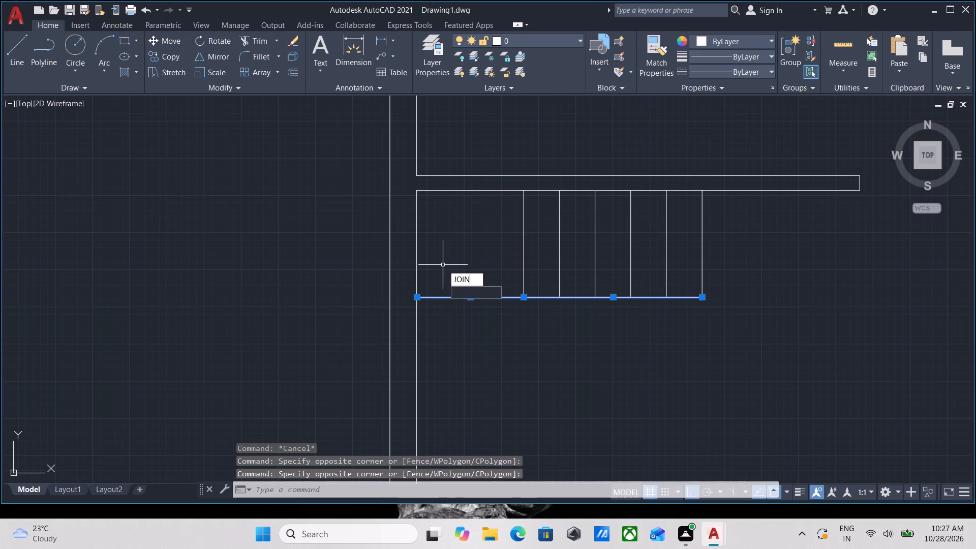
key("Return")
left_click_drag(553, 335, 542, 335)
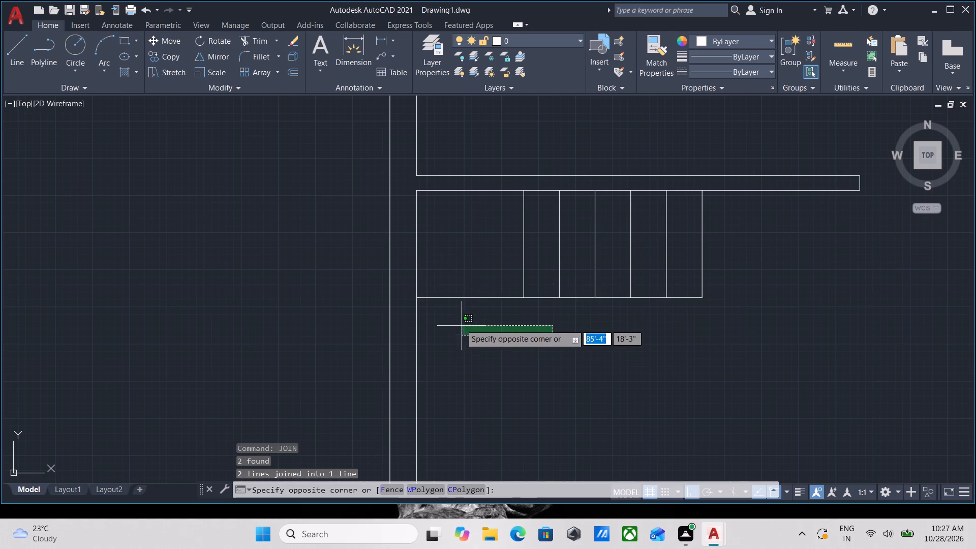
key("Escape")
Offset the joined lower edge line of the stair flight 2 inches downward.
left_click(471, 313)
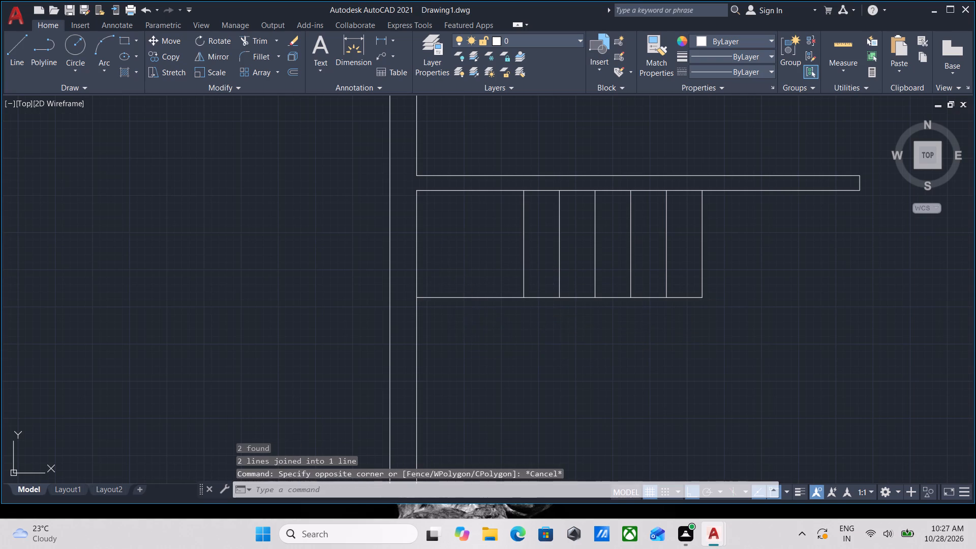
left_click(459, 278)
key("o")
key("Return")
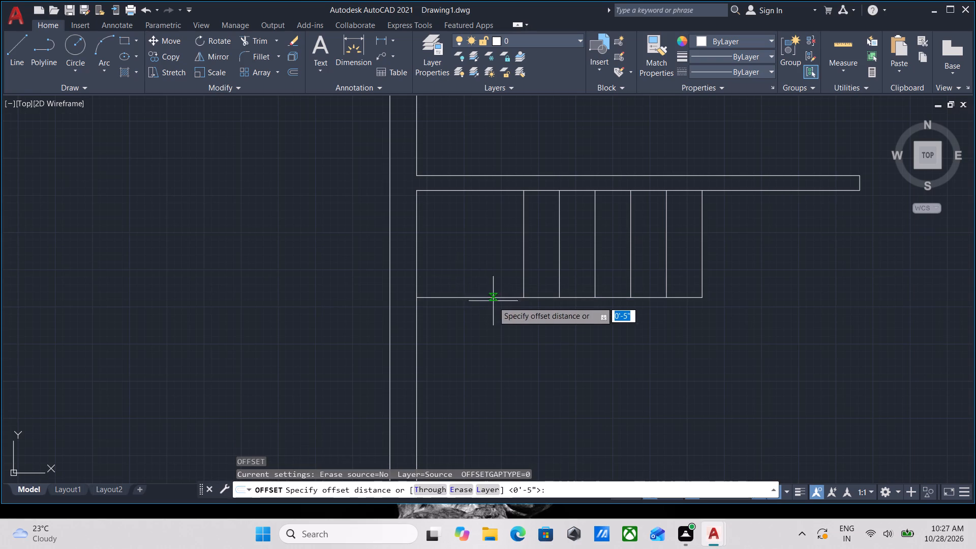
left_click(493, 296)
left_click(492, 312)
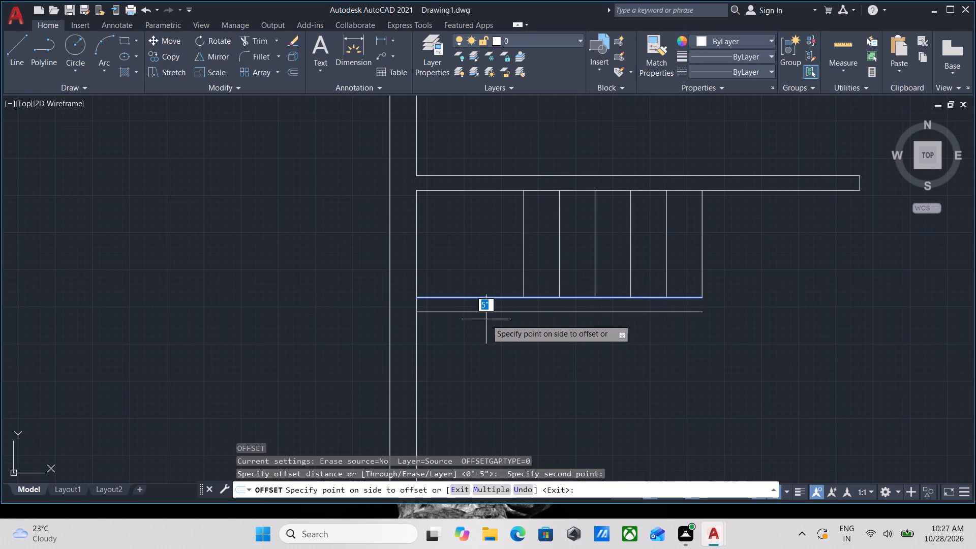
key("2")
key("Return")
key("Escape")
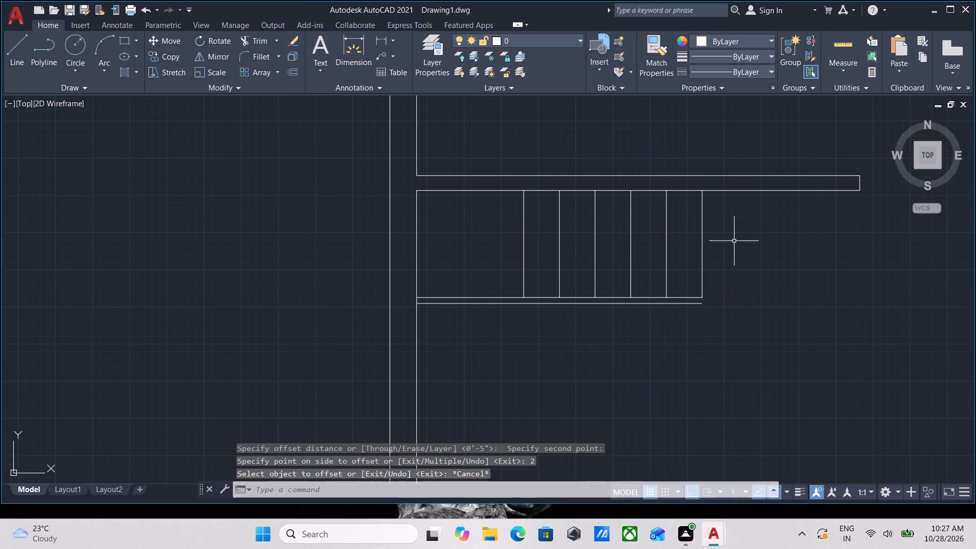
Mirror the six treads downward about a horizontal line midway between the two parallel edge lines, keeping the originals.
left_click(734, 241)
left_click(481, 219)
scroll(443, 291, "up", 1)
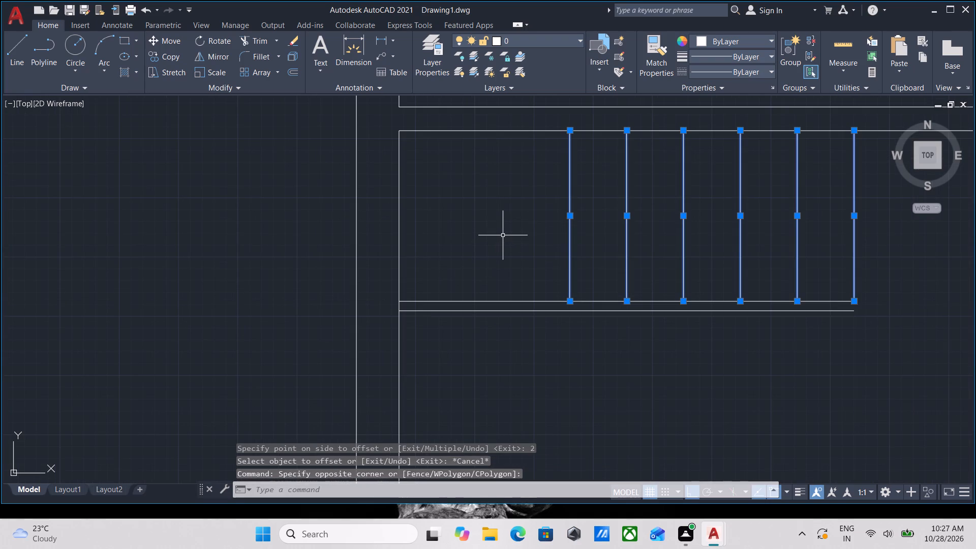
type("MI")
key("Return")
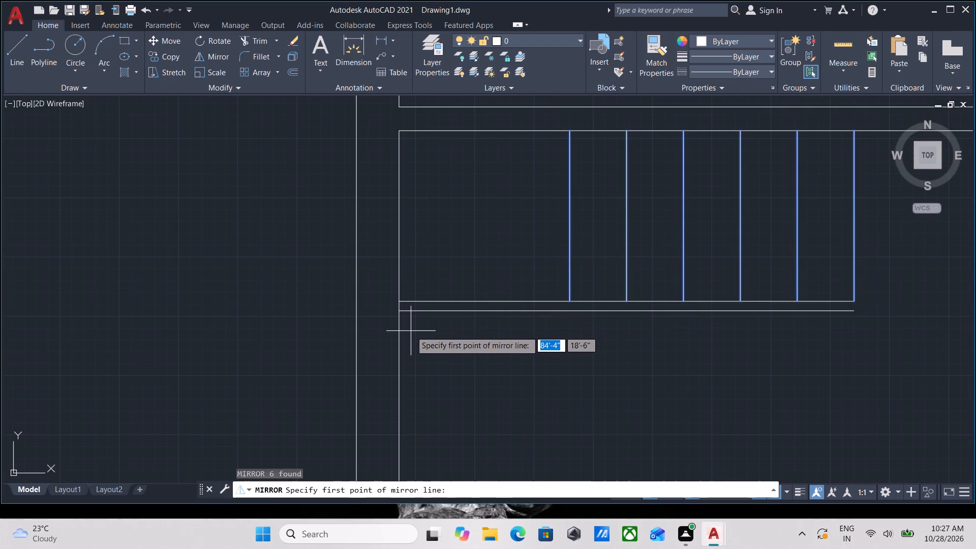
scroll(412, 328, "up", 2)
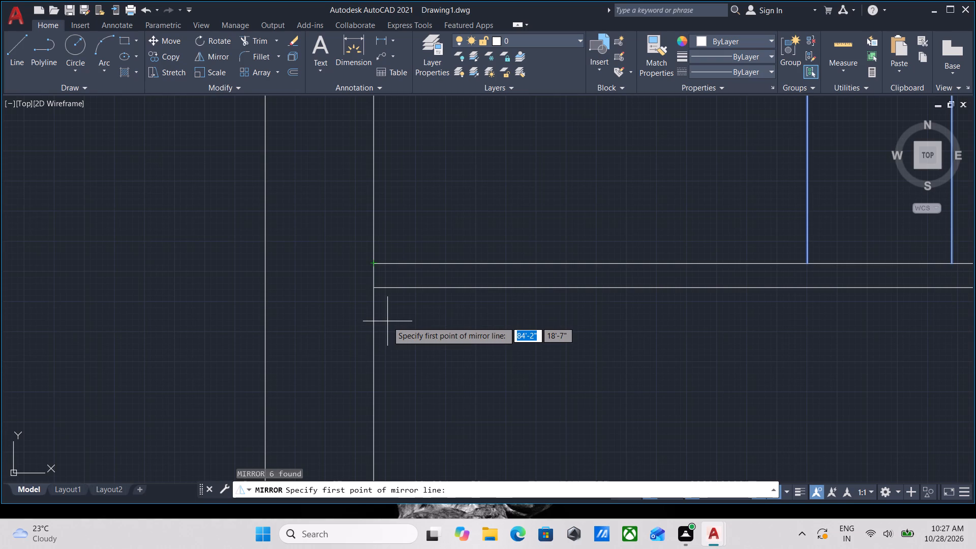
key("m")
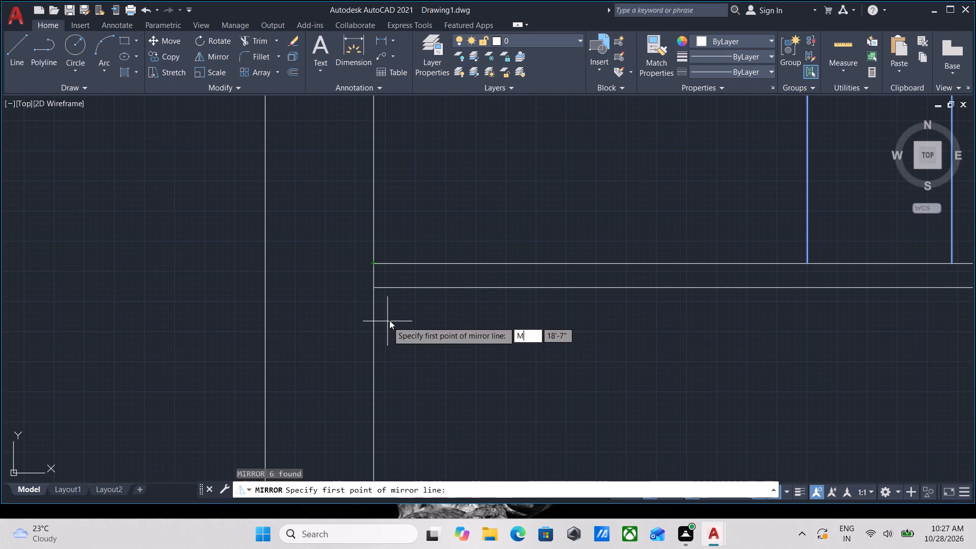
key("2")
key("p")
key("Return")
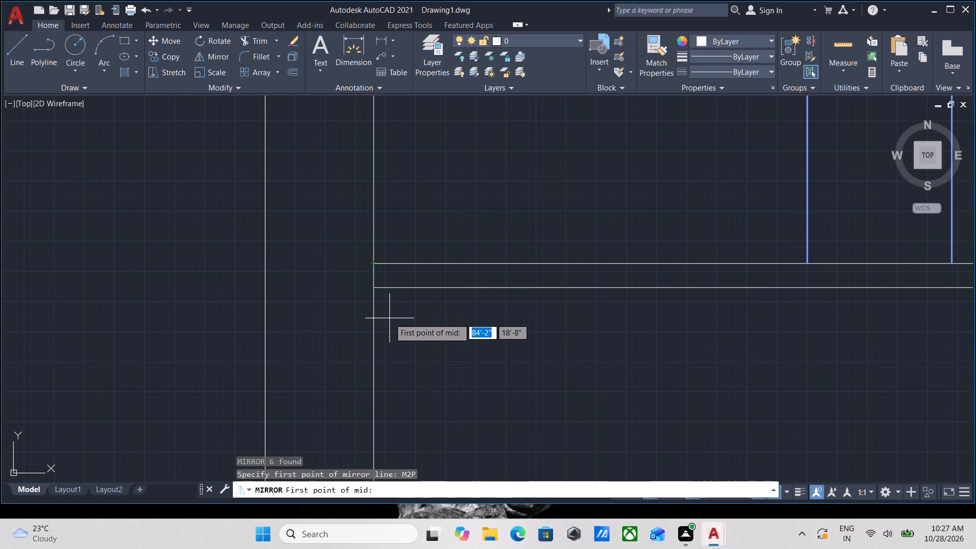
left_click(374, 267)
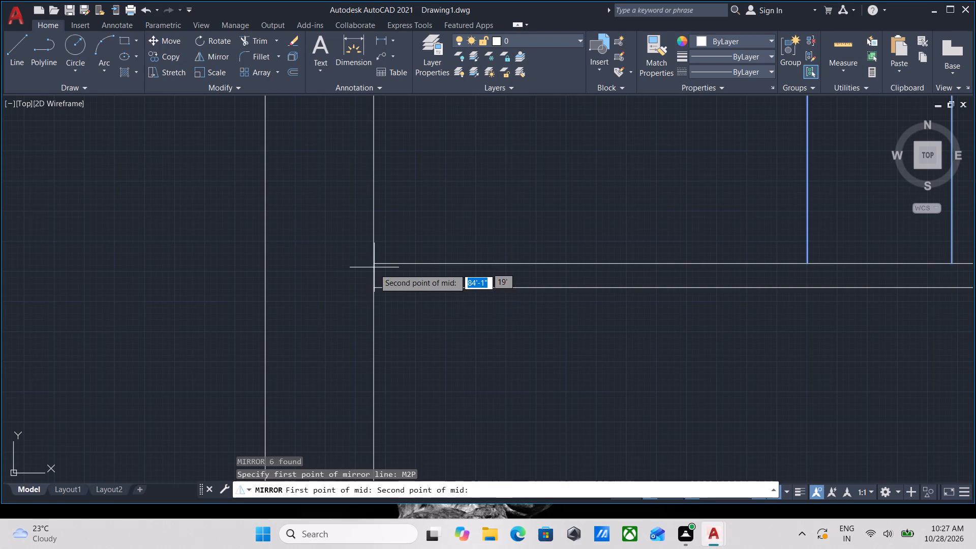
left_click(374, 290)
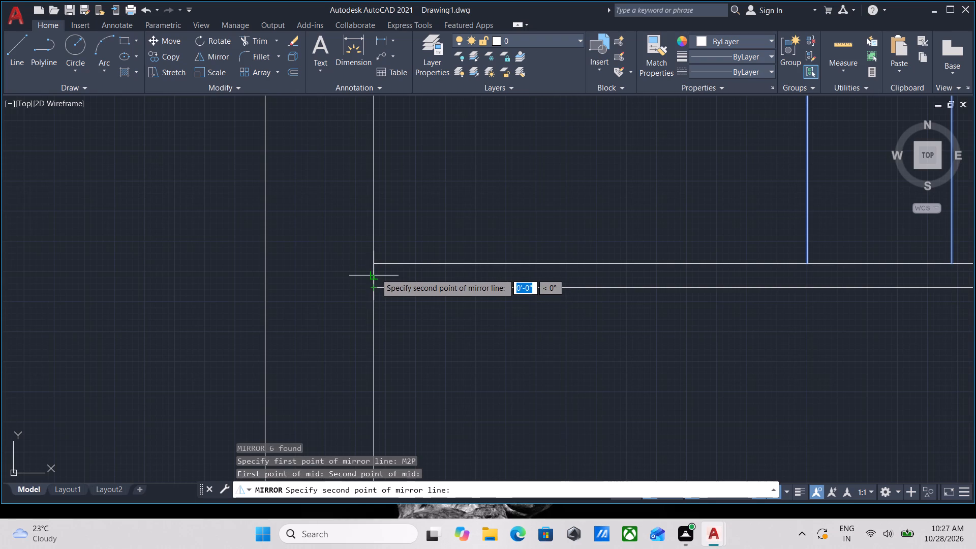
scroll(180, 264, "down", 2)
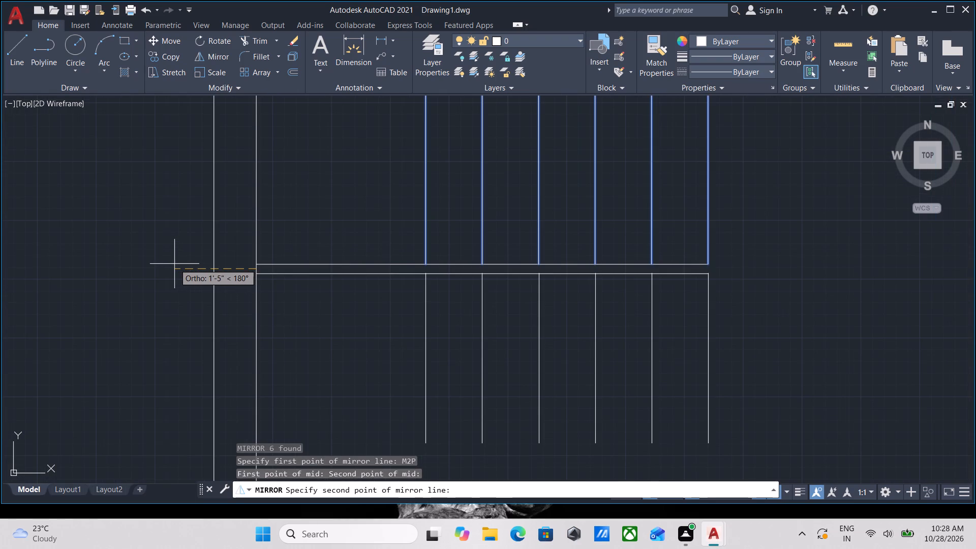
left_click(174, 264)
left_click_drag(203, 307, 174, 264)
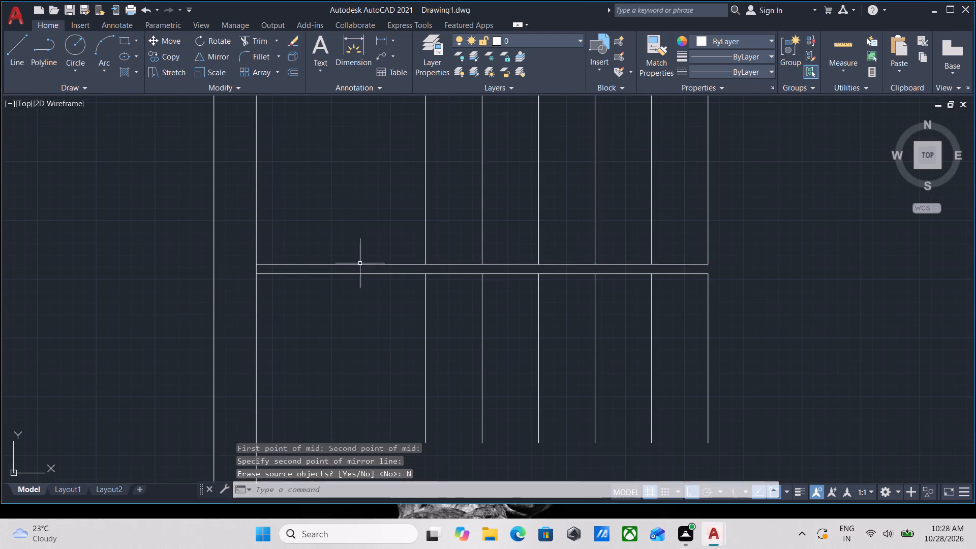
Examine the two stair flights and the surrounding walls and open area of the plan.
scroll(389, 263, "down", 2)
middle_click_drag(445, 288, 512, 304)
scroll(602, 313, "down", 1)
scroll(599, 324, "up", 2)
scroll(629, 287, "down", 2)
middle_click_drag(637, 272, 708, 341)
scroll(787, 248, "down", 1)
scroll(796, 297, "up", 1)
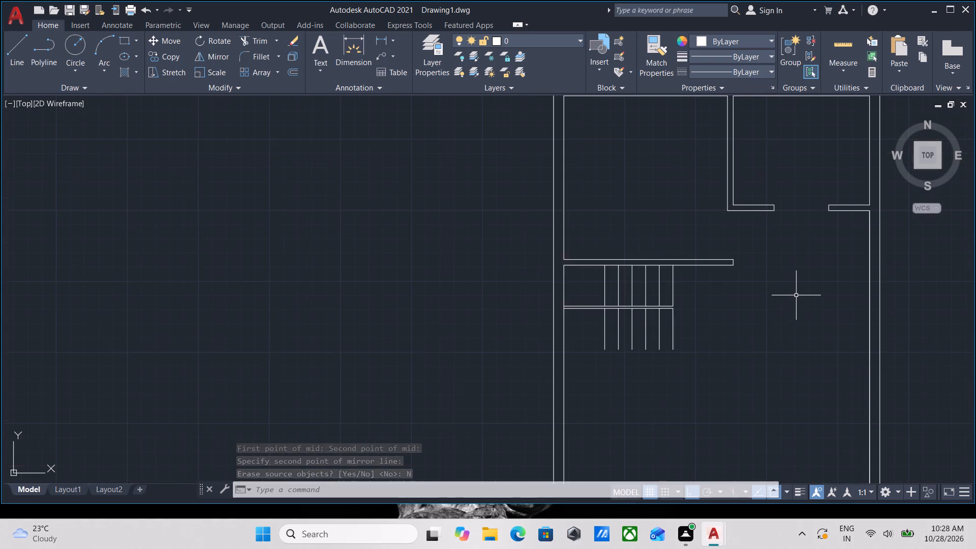
scroll(797, 292, "down", 3)
middle_click_drag(798, 292, 567, 347)
scroll(424, 315, "up", 3)
scroll(704, 338, "up", 1)
middle_click_drag(704, 338, 389, 269)
scroll(384, 258, "up", 1)
scroll(471, 257, "down", 2)
middle_click_drag(470, 255, 478, 207)
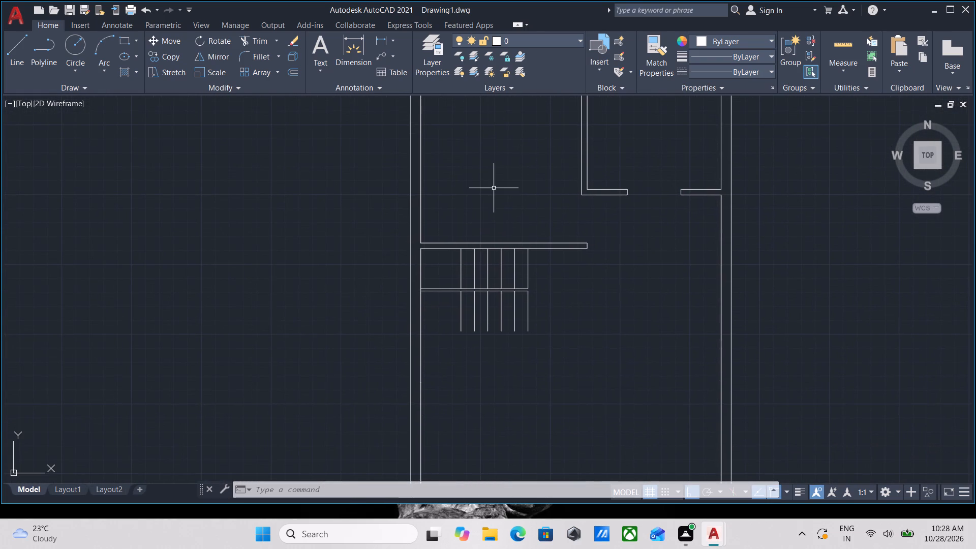
scroll(459, 332, "up", 1)
scroll(489, 264, "up", 3)
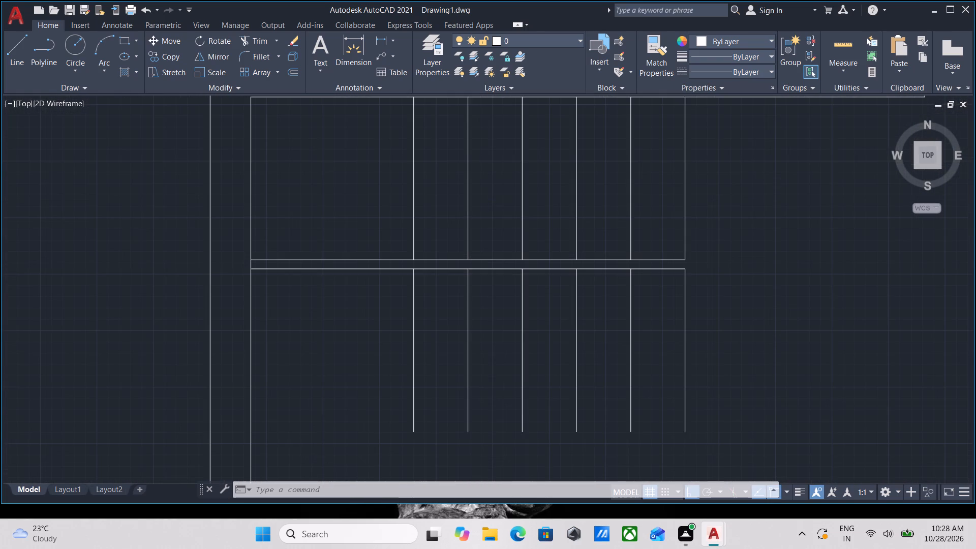
Draw a horizontal line from the lower end of the outermost tread to the left wall's inner face, closing the lower flight.
scroll(489, 264, "down", 3)
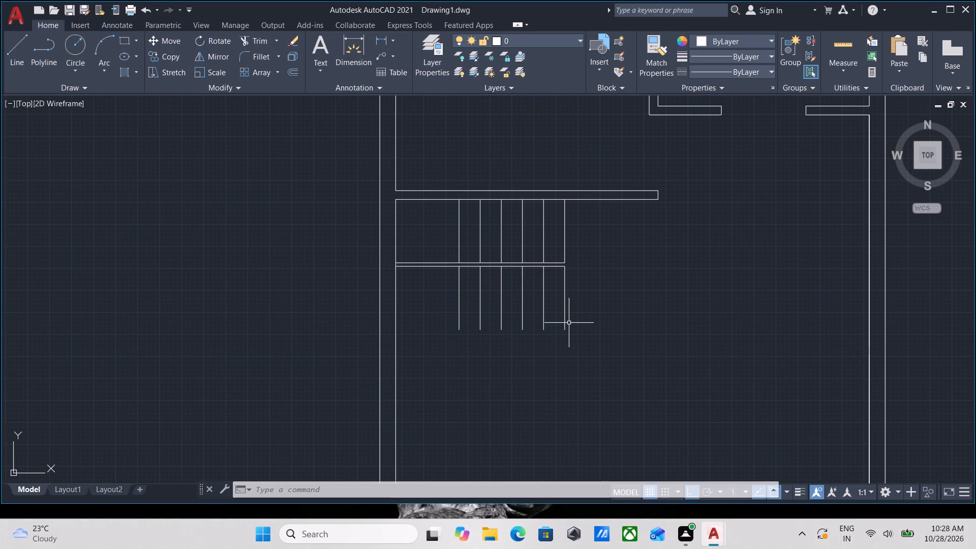
key("l")
key("Return")
left_click(566, 328)
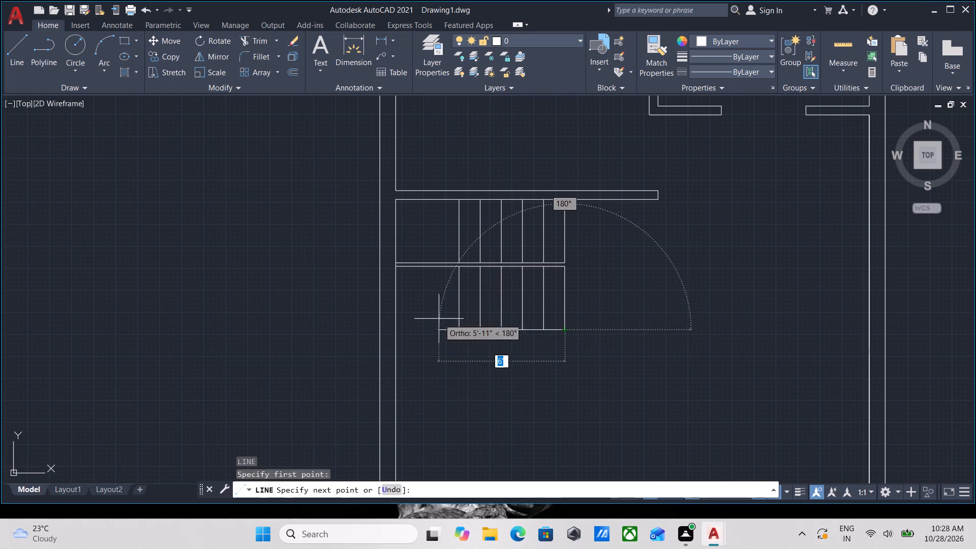
left_click(398, 330)
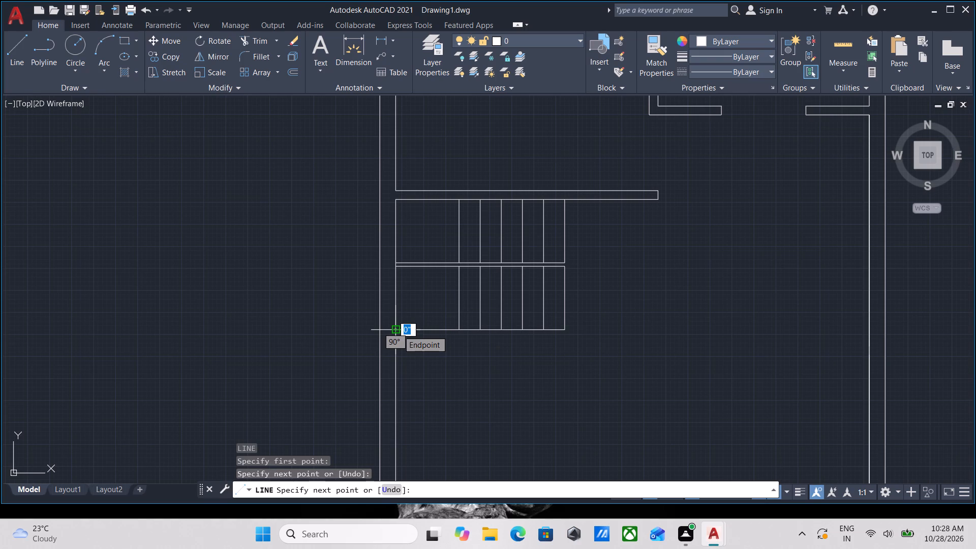
key("Escape")
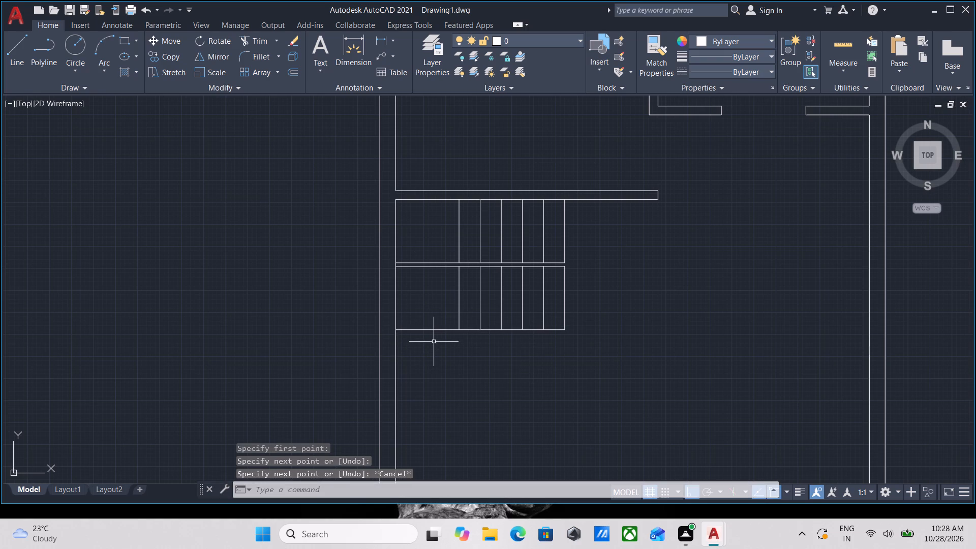
Draw a horizontal line from the lower flight's outer bottom corner rightward, ending in line with the end of the wall above the stairs.
key("l")
key("Return")
scroll(510, 329, "up", 2)
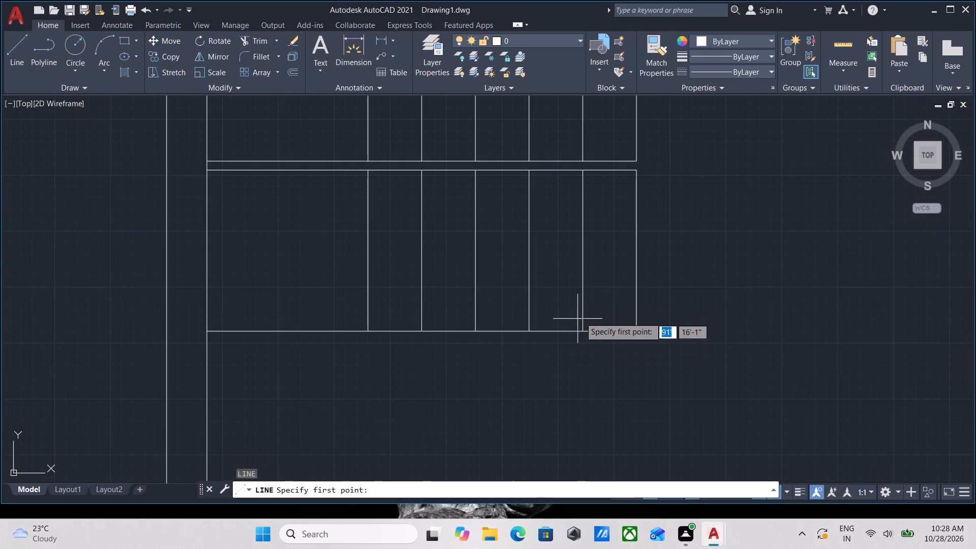
left_click(640, 328)
middle_click_drag(786, 330, 586, 344)
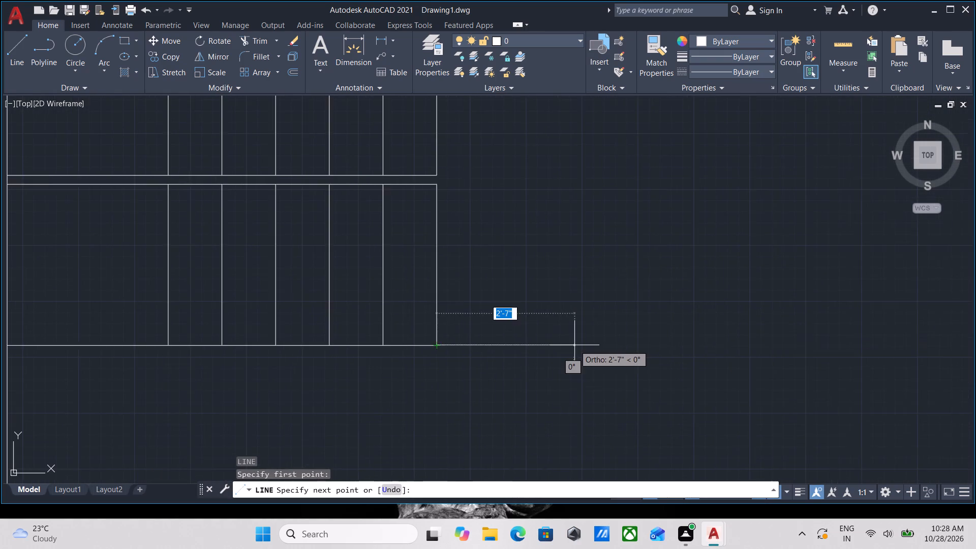
scroll(574, 345, "down", 3)
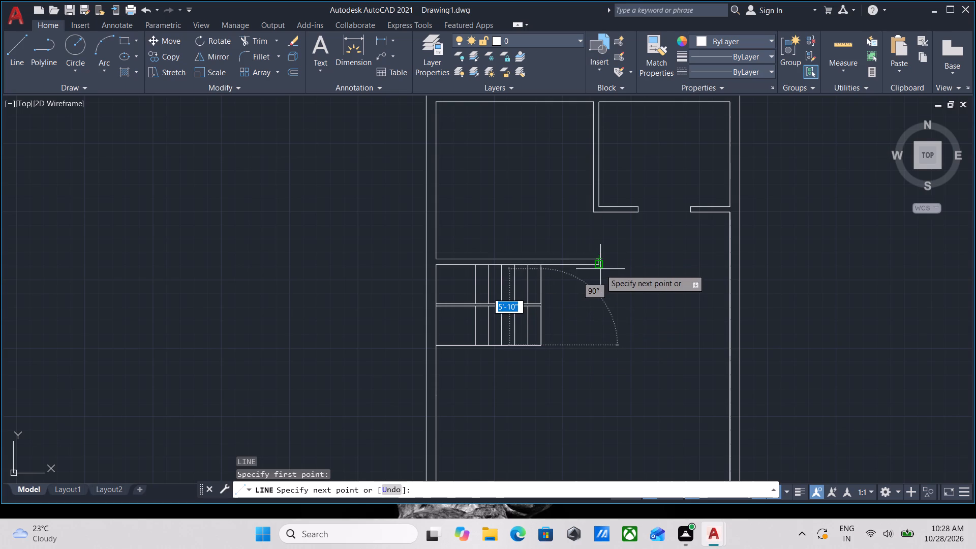
left_click(600, 344)
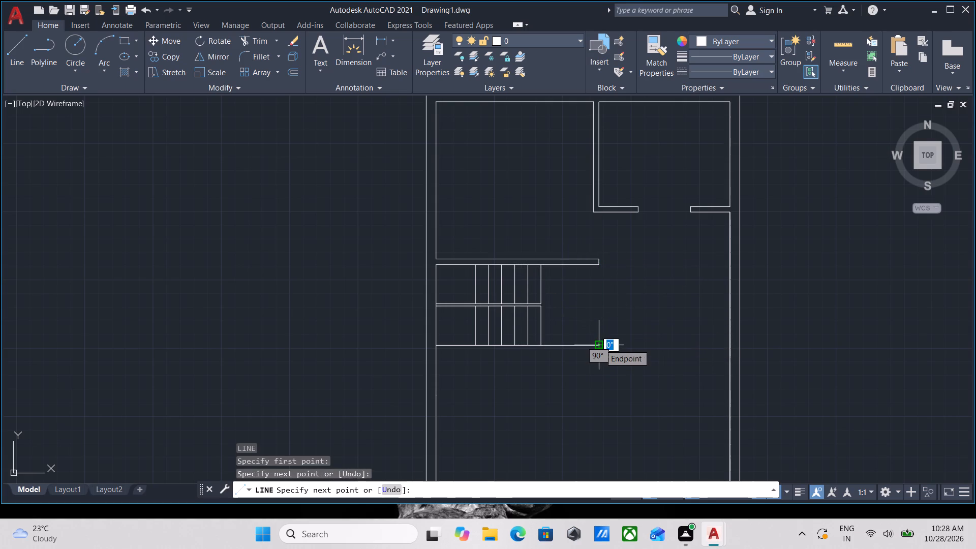
key("Escape")
Join the two collinear lines along the lower flight's bottom edge into one line.
left_click(579, 378)
left_click(560, 317)
scroll(479, 356, "up", 3)
left_click(391, 343)
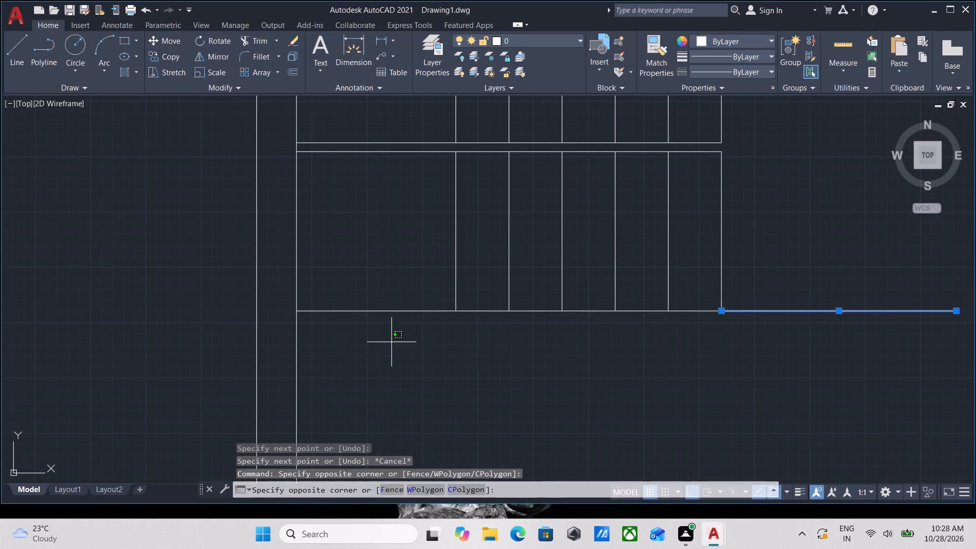
left_click(344, 247)
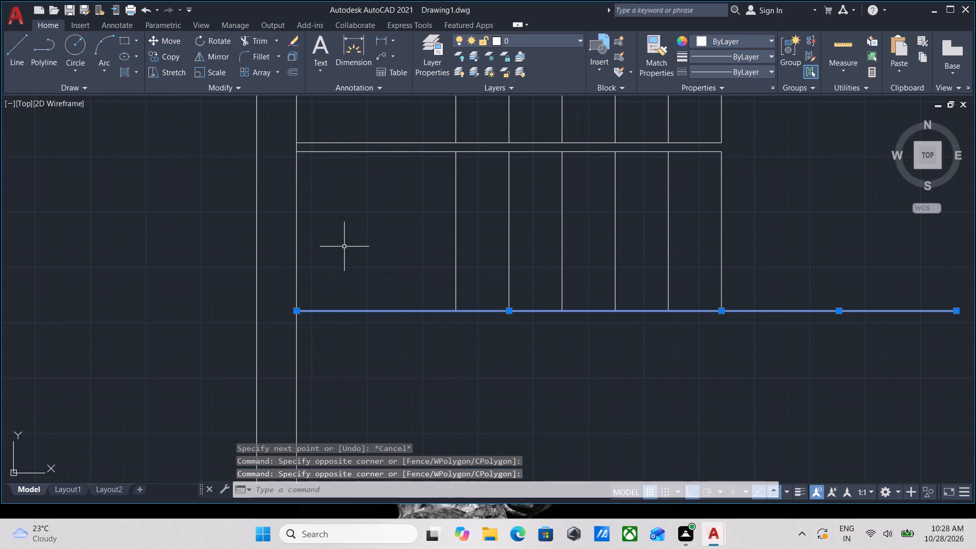
type("JOIN")
key("Return")
Offset the joined line below the lower stair flight 5 inches downward to form a wall.
left_click(376, 348)
left_click(352, 278)
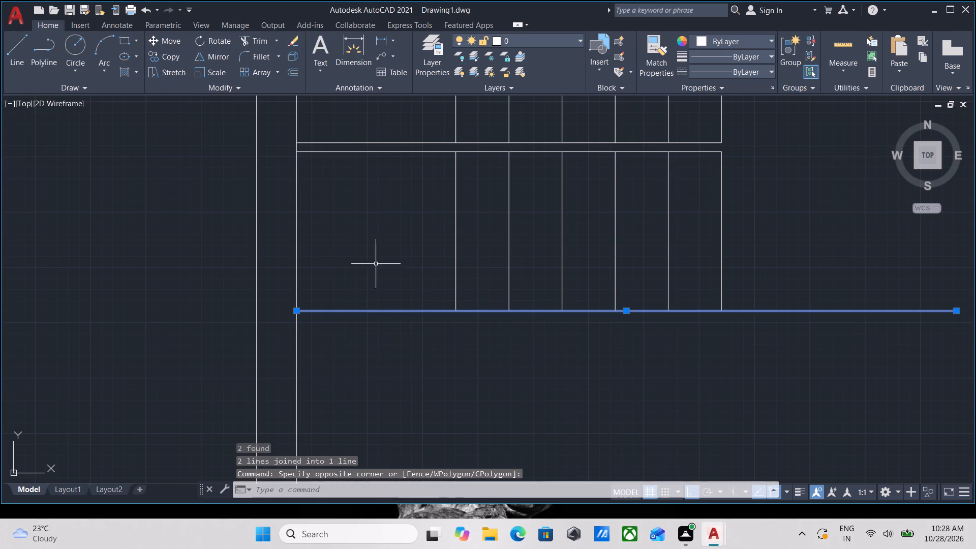
scroll(376, 263, "down", 2)
middle_click_drag(376, 263, 402, 300)
key("o")
key("Return")
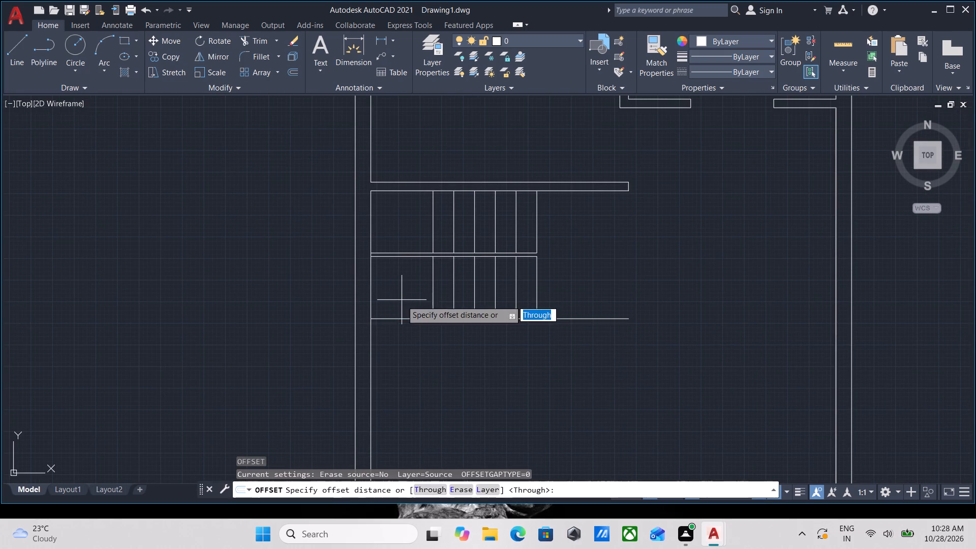
left_click(403, 318)
left_click(405, 330)
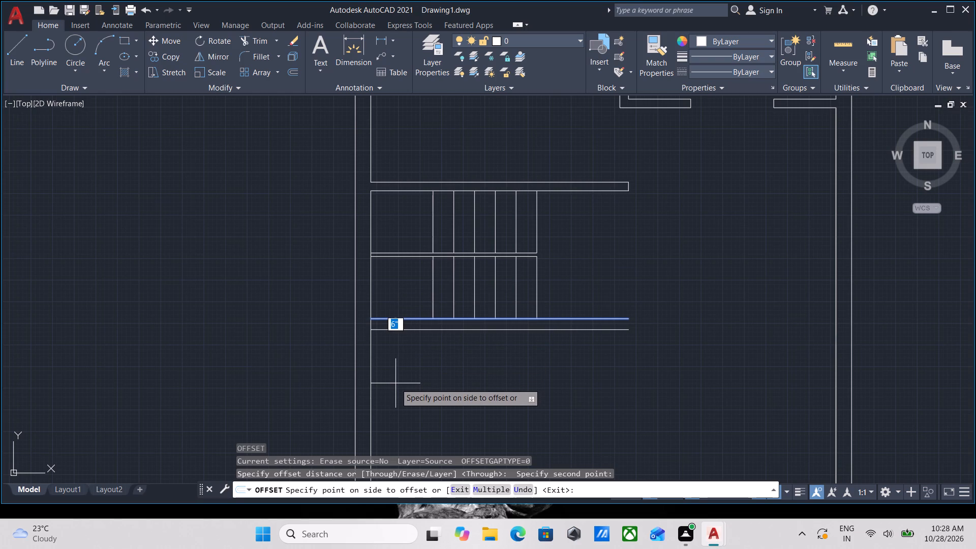
key("5")
key("Return")
scroll(581, 334, "down", 1)
scroll(626, 318, "up", 1)
key("Escape")
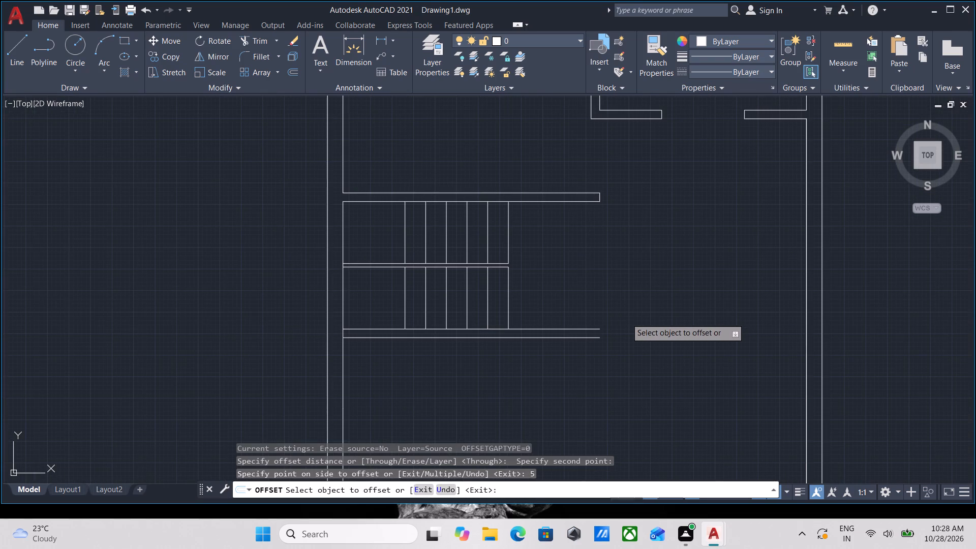
Draw a 6' horizontal line into the open area below the stairs, starting at the midpoint of the left wall's inner line.
scroll(626, 318, "down", 2)
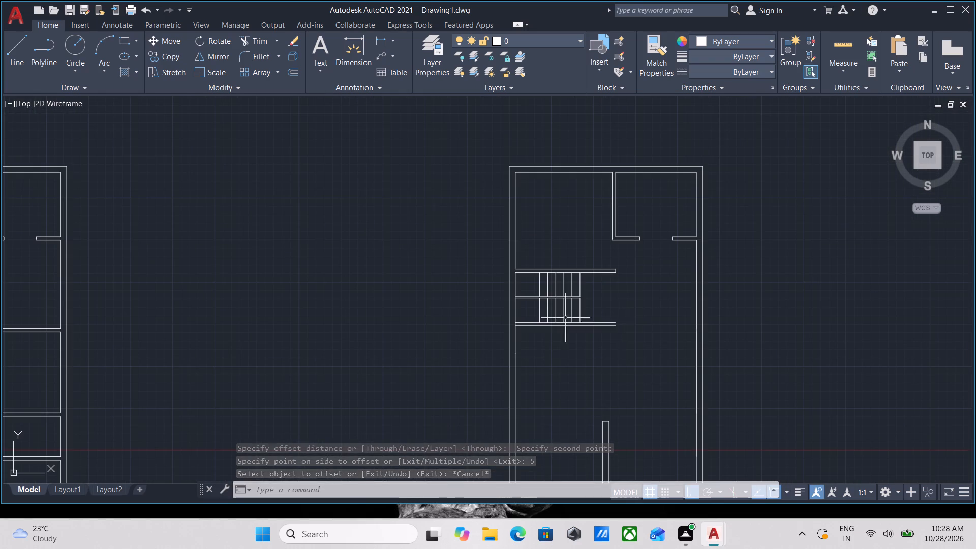
scroll(540, 318, "down", 1)
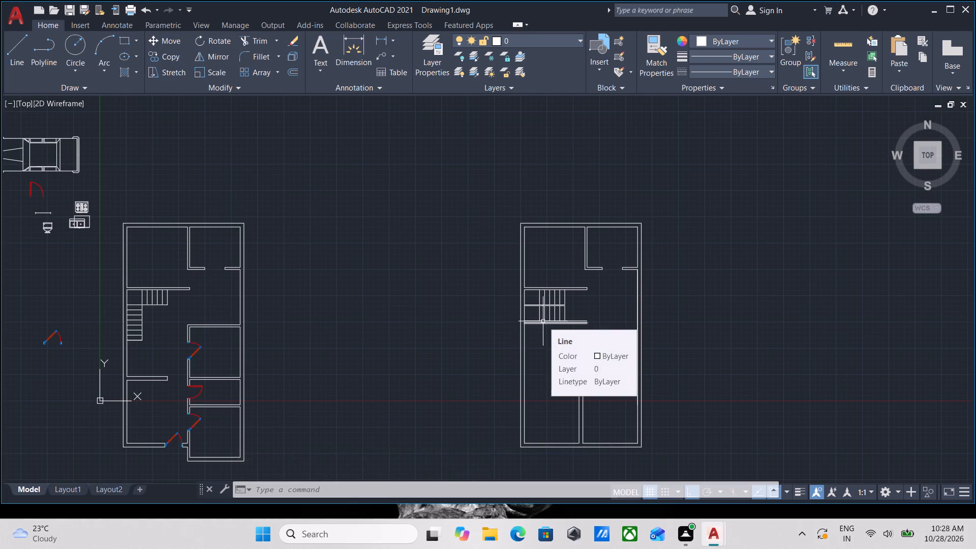
scroll(547, 424, "up", 2)
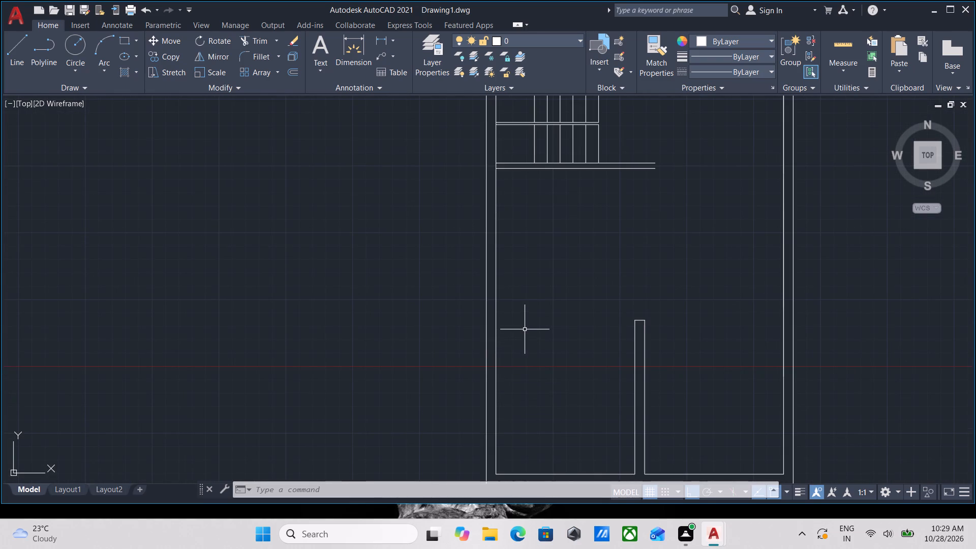
scroll(495, 315, "down", 1)
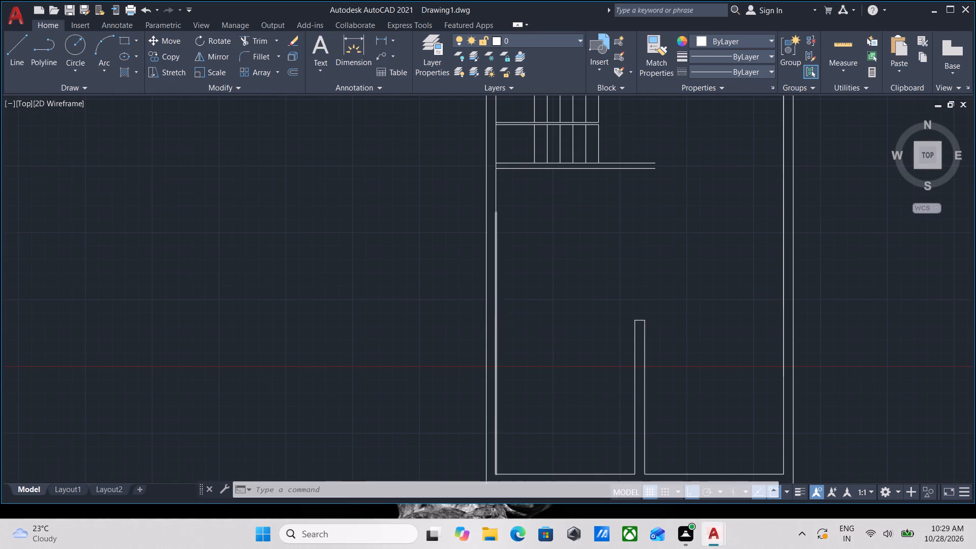
middle_click_drag(495, 315, 495, 339)
scroll(498, 349, "up", 1)
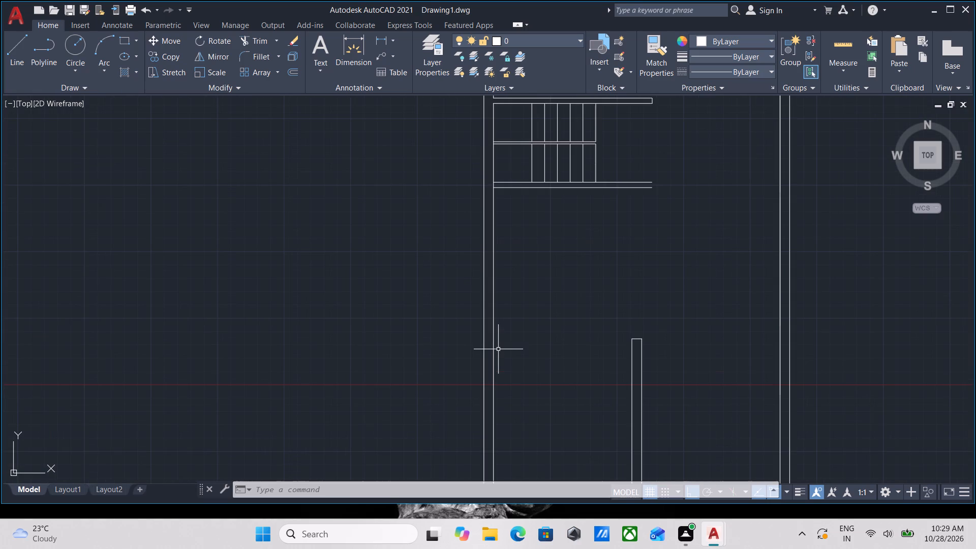
key("l")
key("Return")
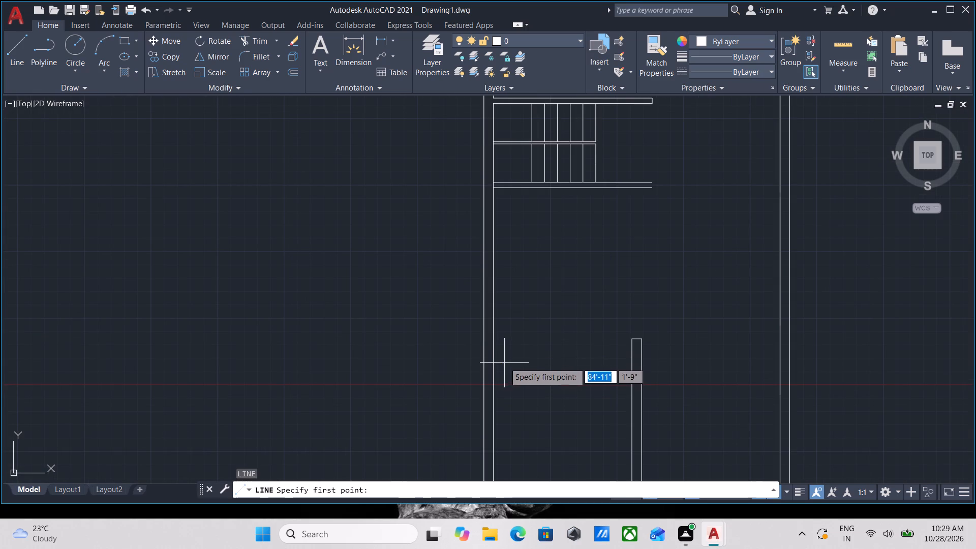
left_click(495, 362)
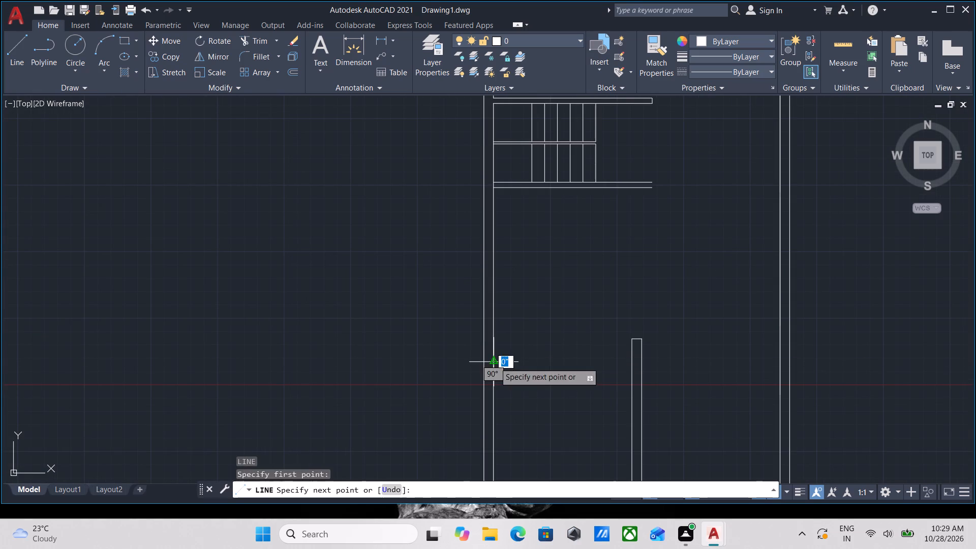
scroll(560, 362, "up", 2)
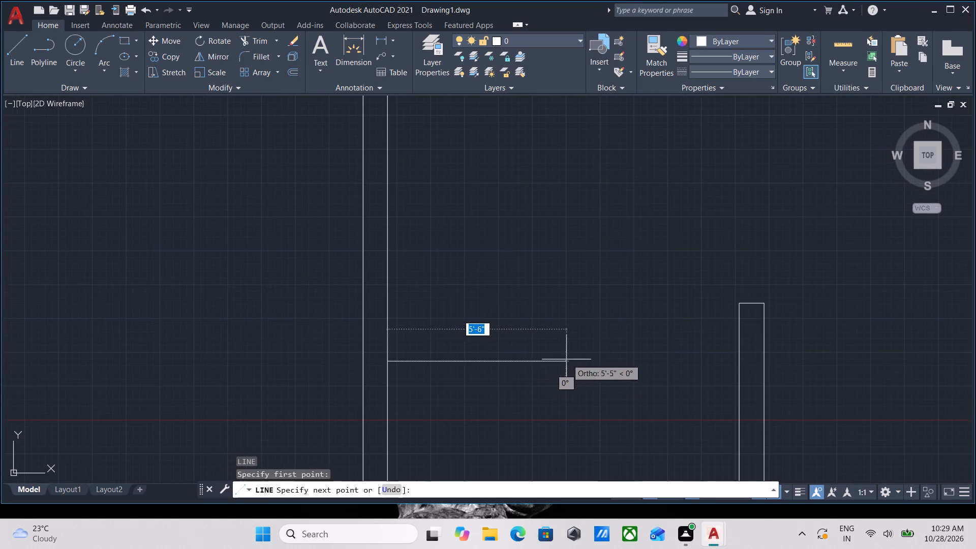
scroll(572, 355, "down", 1)
middle_click(572, 355)
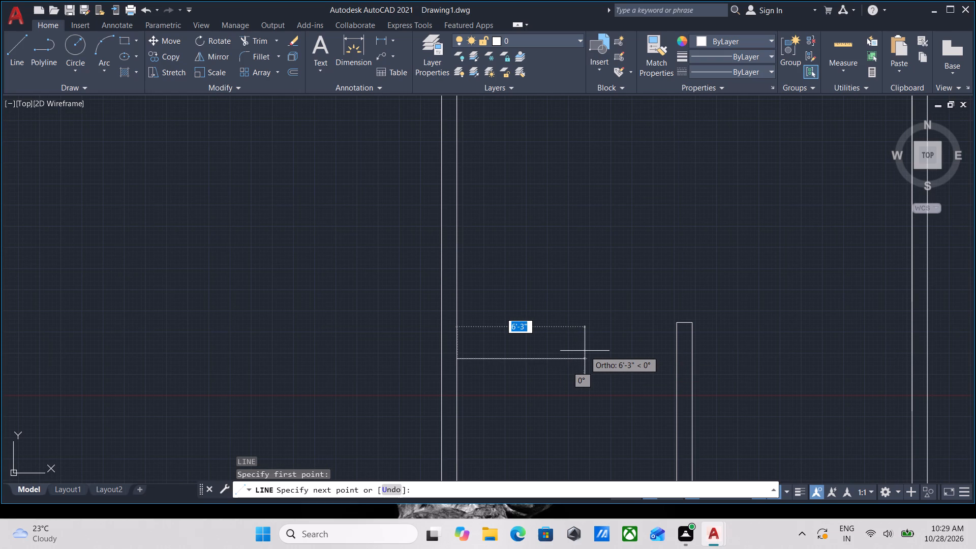
key("6")
key("apostrophe")
key("Return")
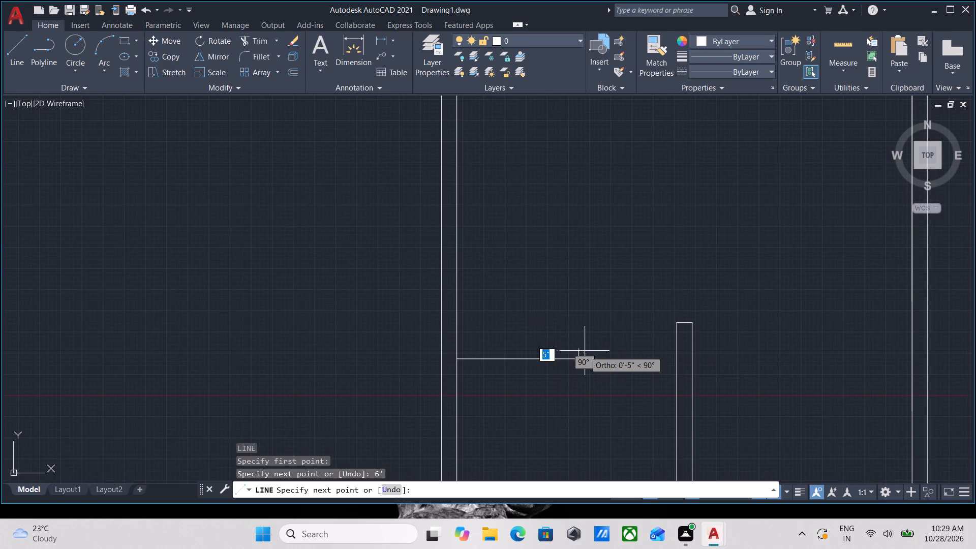
key("Escape")
Offset the 6' horizontal line 5 inches upward to form a short wall off the left wall.
left_click(558, 389)
left_click(526, 335)
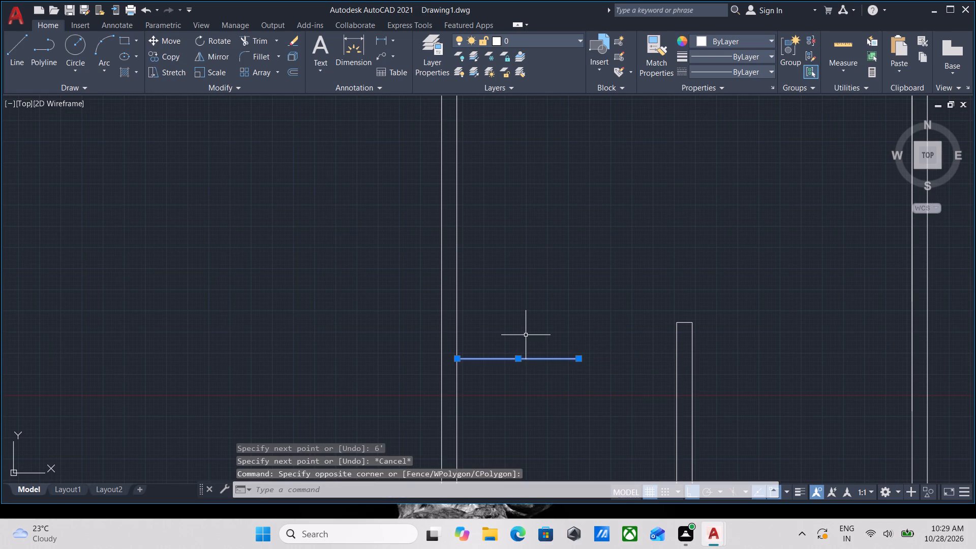
key("o")
key("Return")
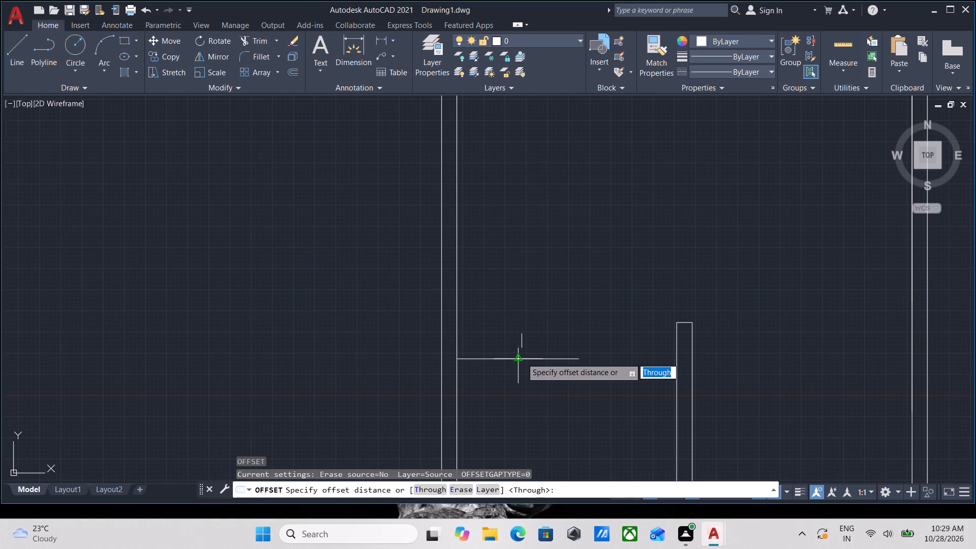
left_click(522, 356)
left_click(524, 329)
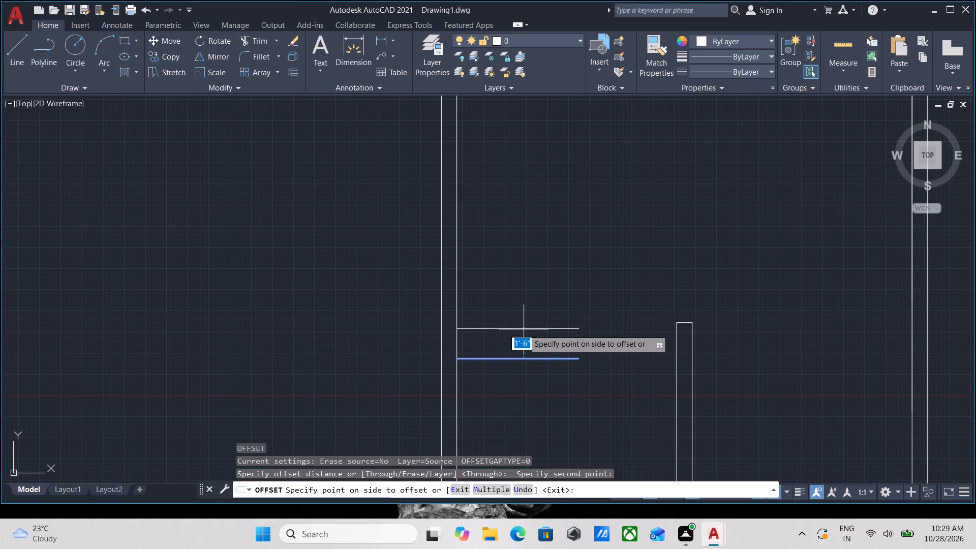
key("5")
key("Return")
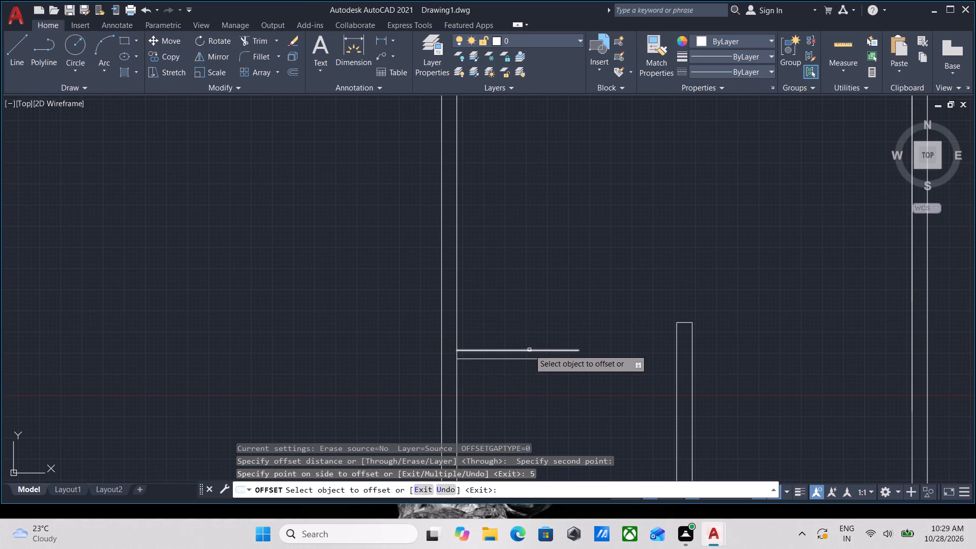
Offset the short wall's upper line 6' upward.
left_click(529, 349)
type("6'")
key("Return")
Offset the new upper horizontal line 5 inches upward to form a second short wall below the stairs.
scroll(549, 318, "down", 2)
middle_click_drag(549, 318, 555, 368)
scroll(557, 331, "up", 1)
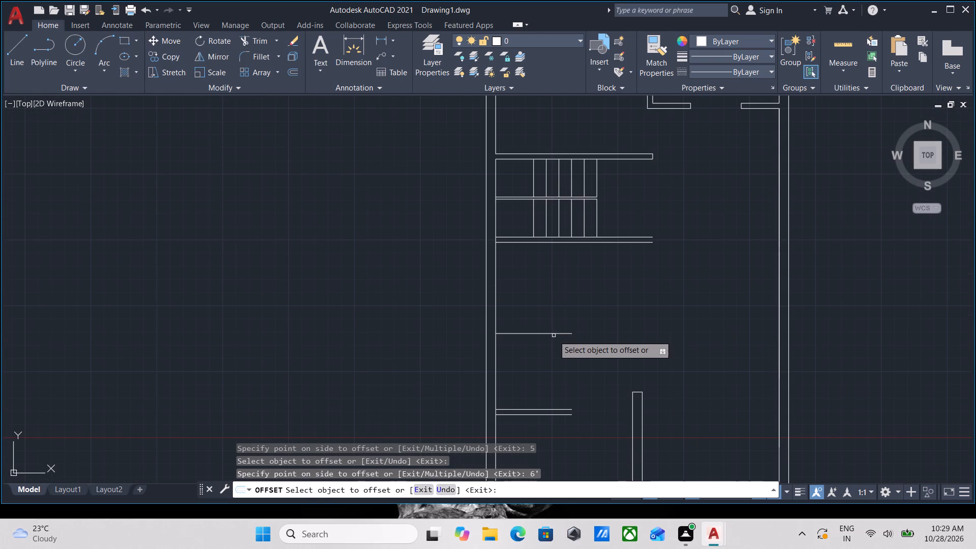
left_click(554, 335)
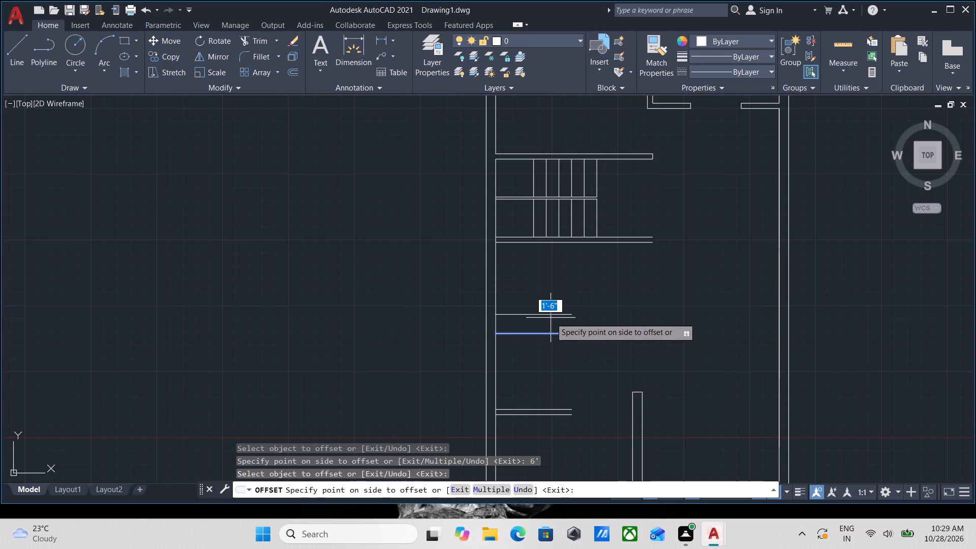
scroll(551, 318, "down", 1)
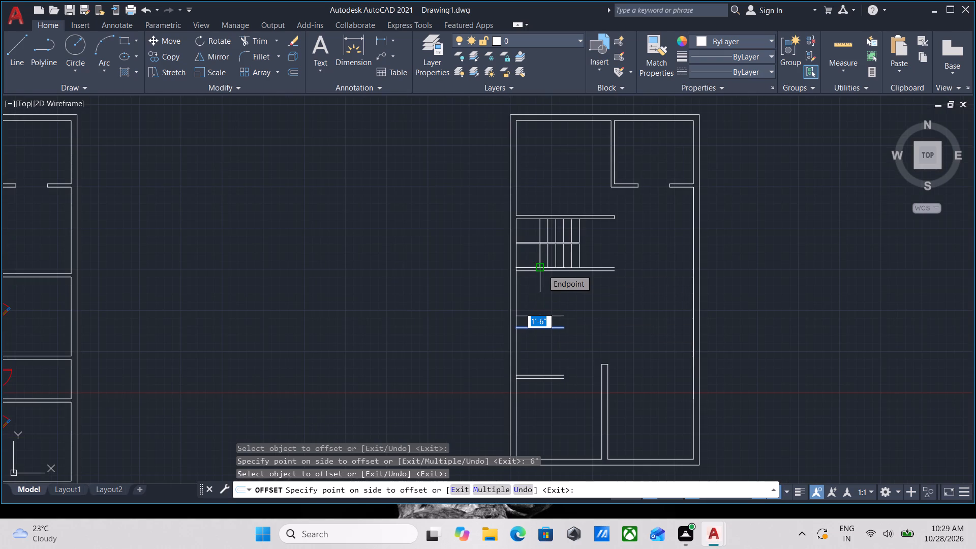
key("5")
key("Return")
scroll(581, 342, "up", 2)
key("Escape")
scroll(547, 327, "down", 1)
middle_click_drag(547, 330, 541, 371)
scroll(542, 320, "down", 1)
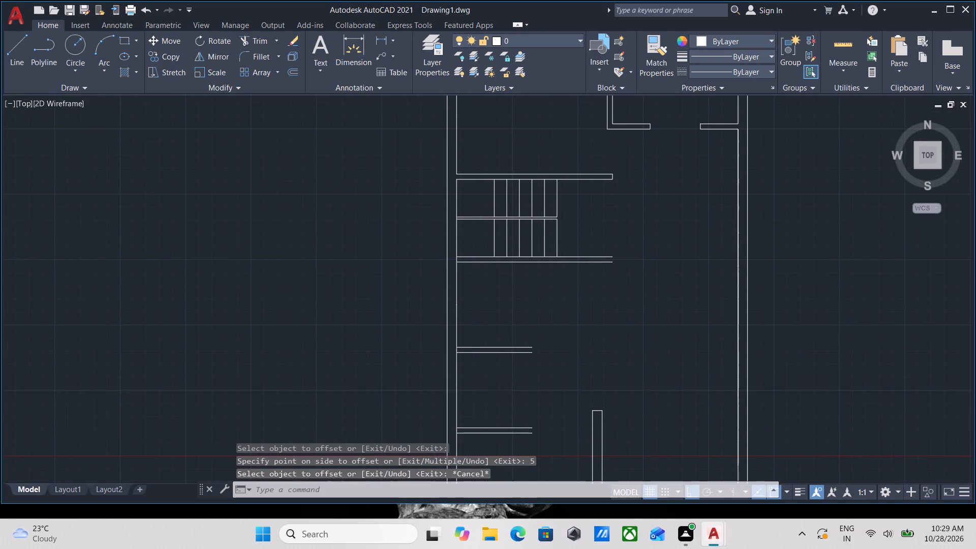
Draw a vertical line joining the free ends of the two short walls, from the upper wall's top line to the lower wall's bottom line.
scroll(534, 351, "up", 2)
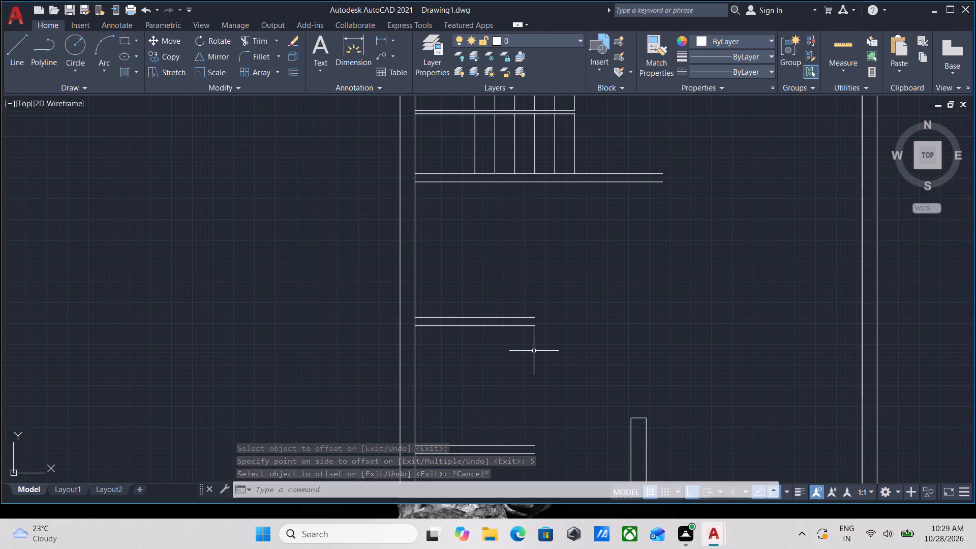
scroll(534, 351, "down", 1)
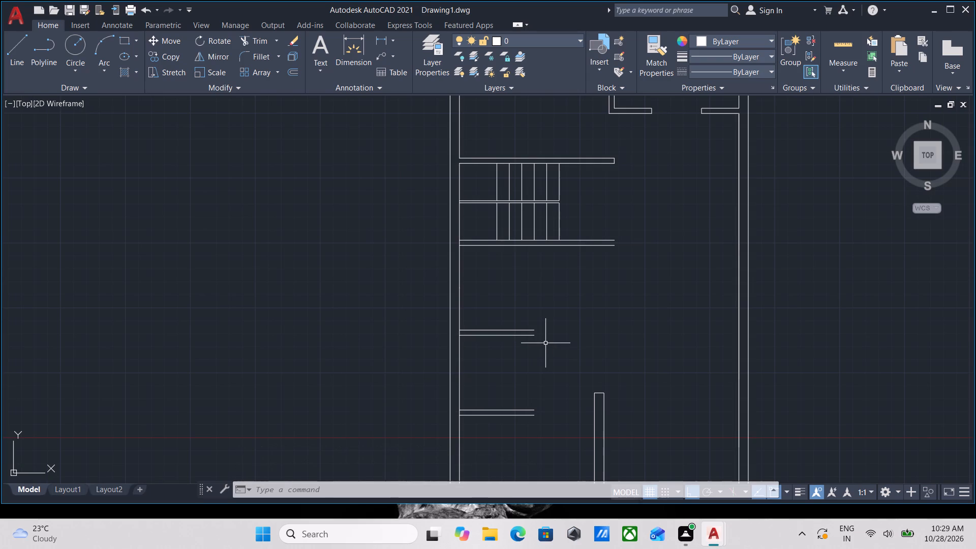
key("l")
key("Return")
scroll(545, 325, "up", 2)
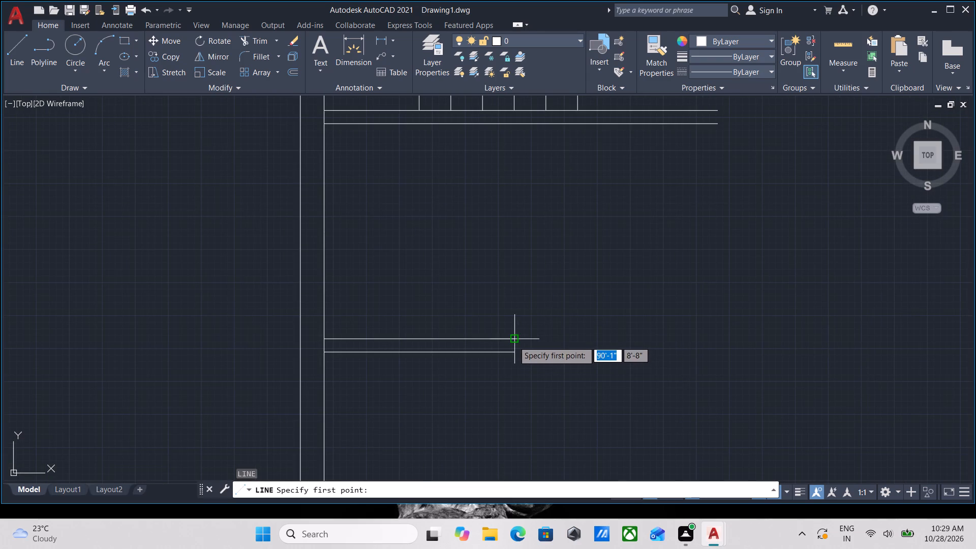
left_click(513, 341)
scroll(506, 453, "down", 1)
middle_click_drag(506, 453, 551, 270)
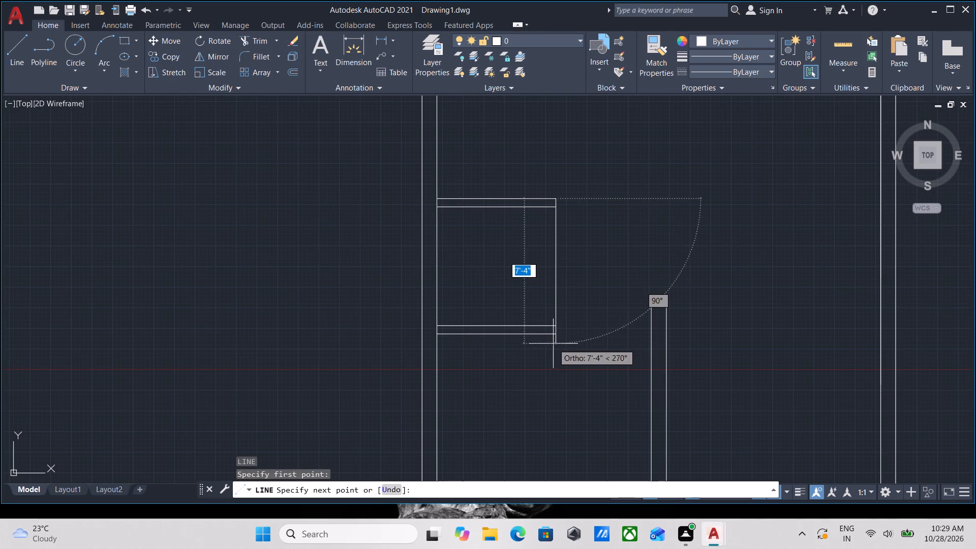
left_click(554, 332)
key("Escape")
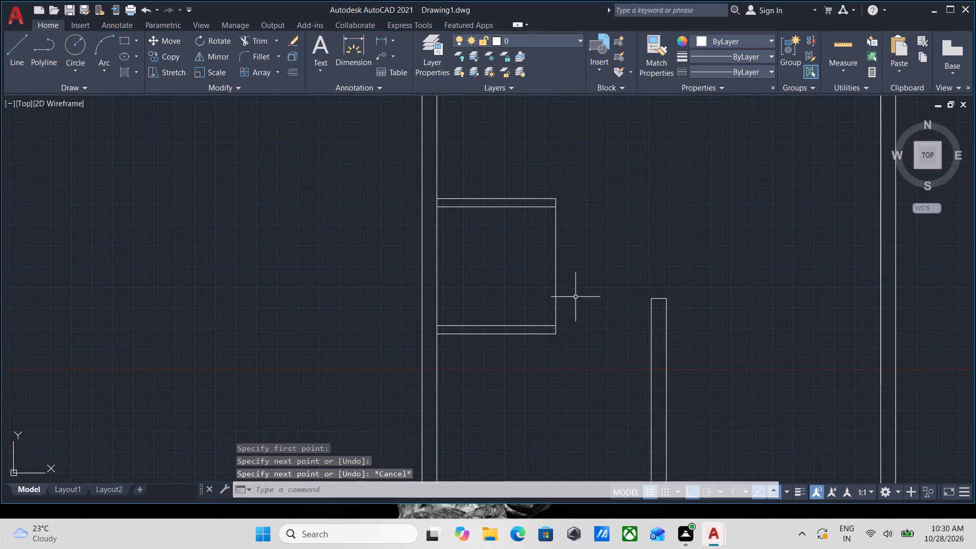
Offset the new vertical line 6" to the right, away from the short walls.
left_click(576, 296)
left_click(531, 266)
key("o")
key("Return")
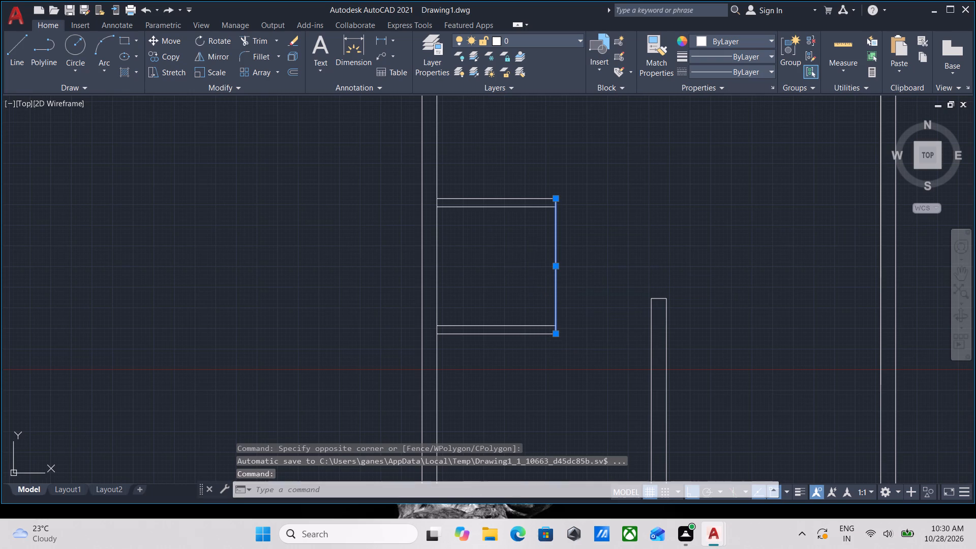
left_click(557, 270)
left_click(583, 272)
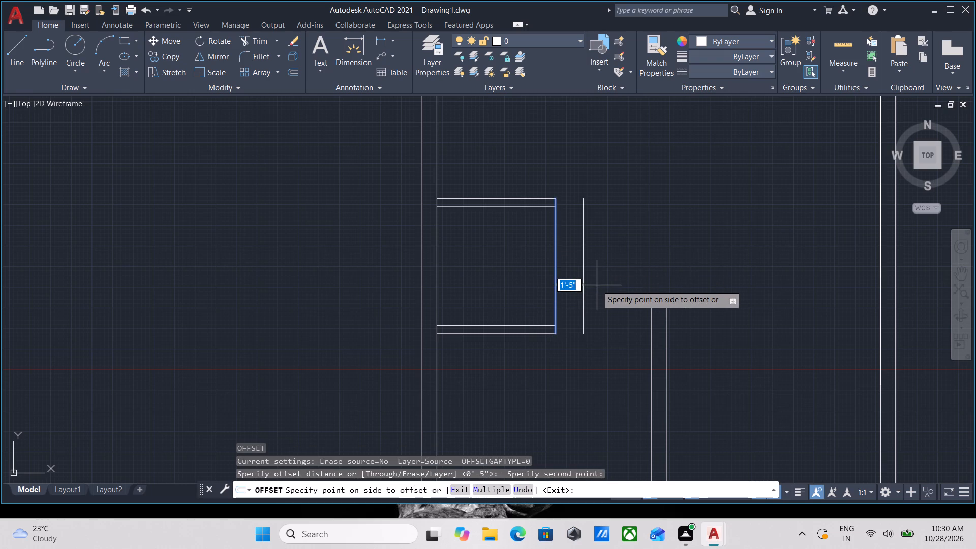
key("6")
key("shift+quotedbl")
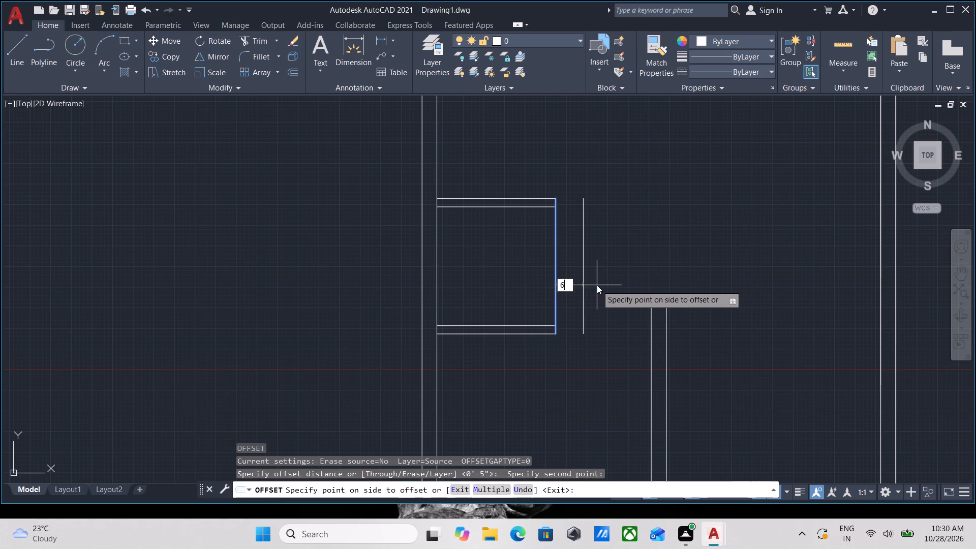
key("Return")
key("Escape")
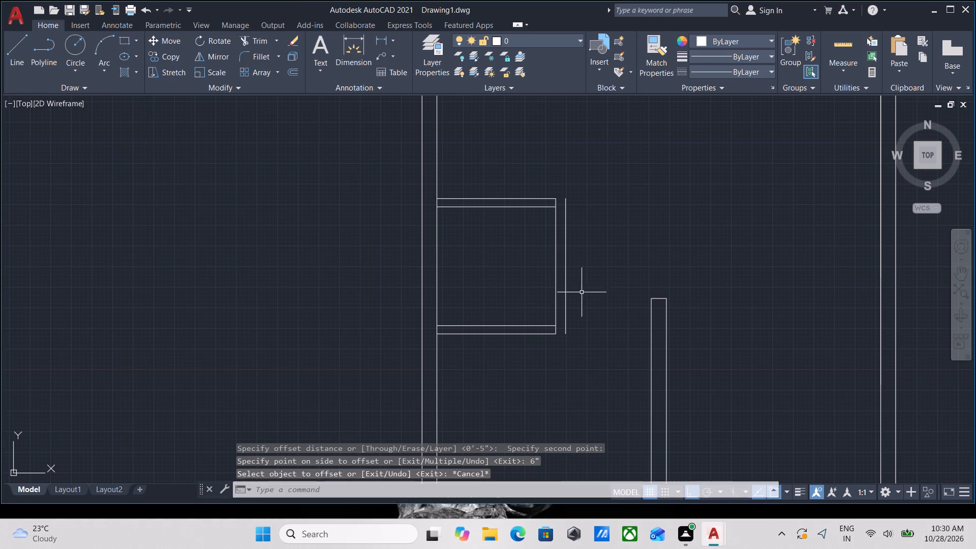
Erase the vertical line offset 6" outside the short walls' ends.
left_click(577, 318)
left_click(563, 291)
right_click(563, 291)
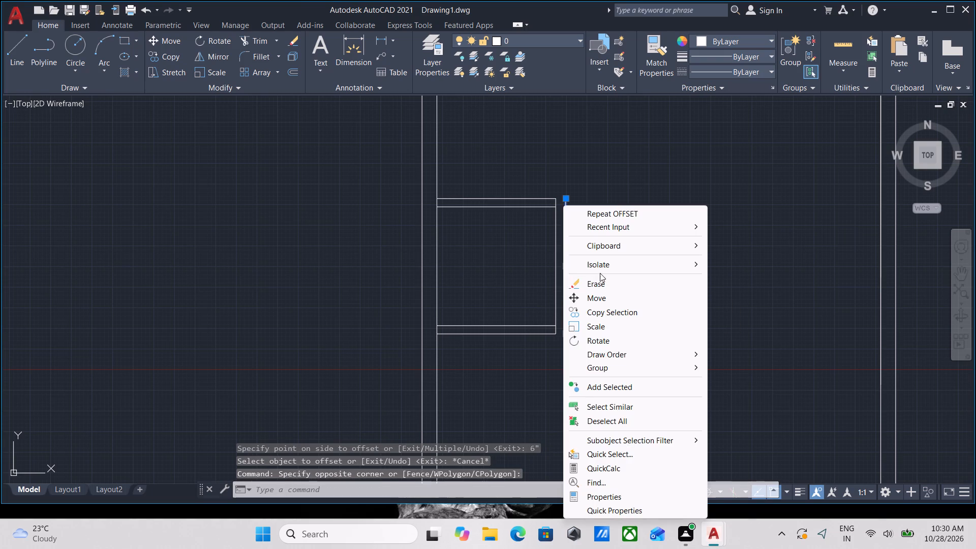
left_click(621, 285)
Offset the vertical line across the short walls' ends 5" to the right to give the new wall its thickness.
left_click(602, 293)
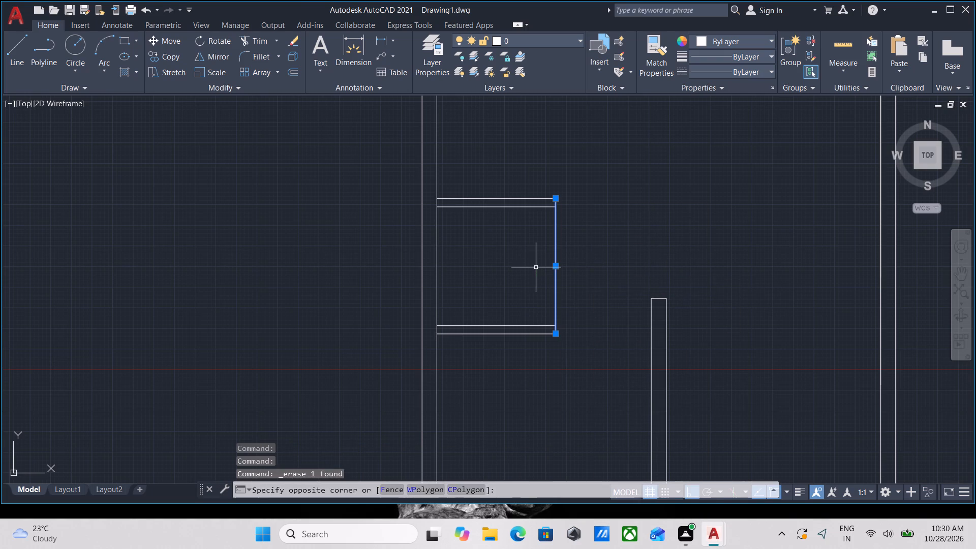
left_click(536, 267)
key("o")
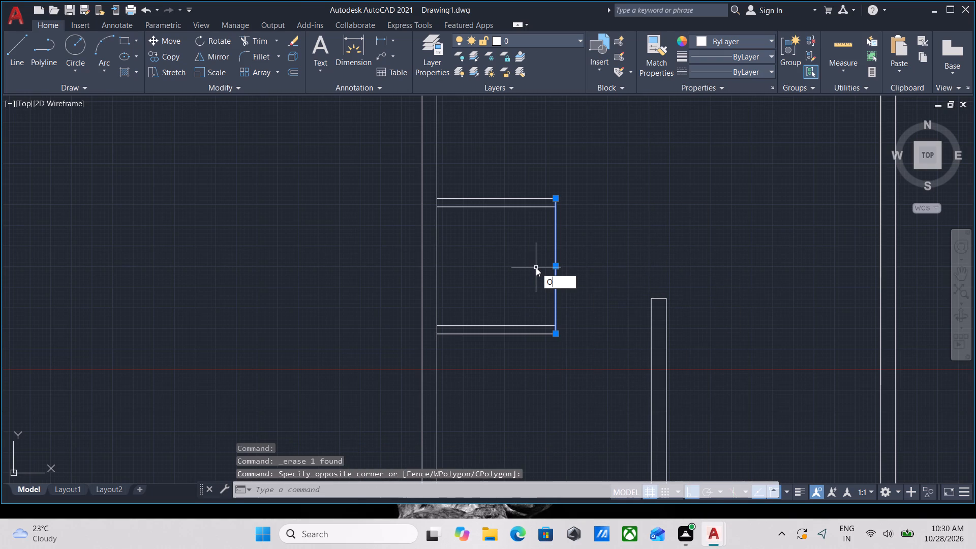
key("Return")
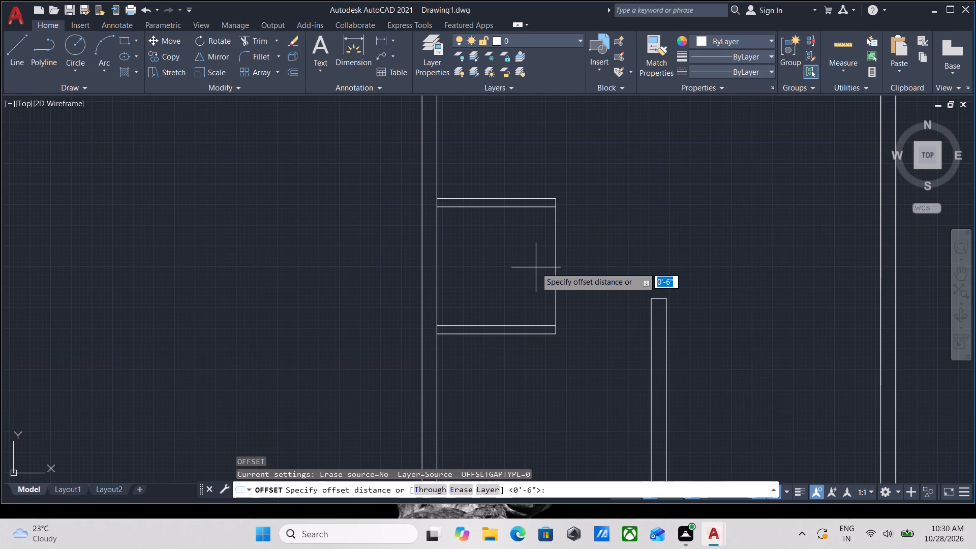
left_click(554, 269)
left_click(585, 274)
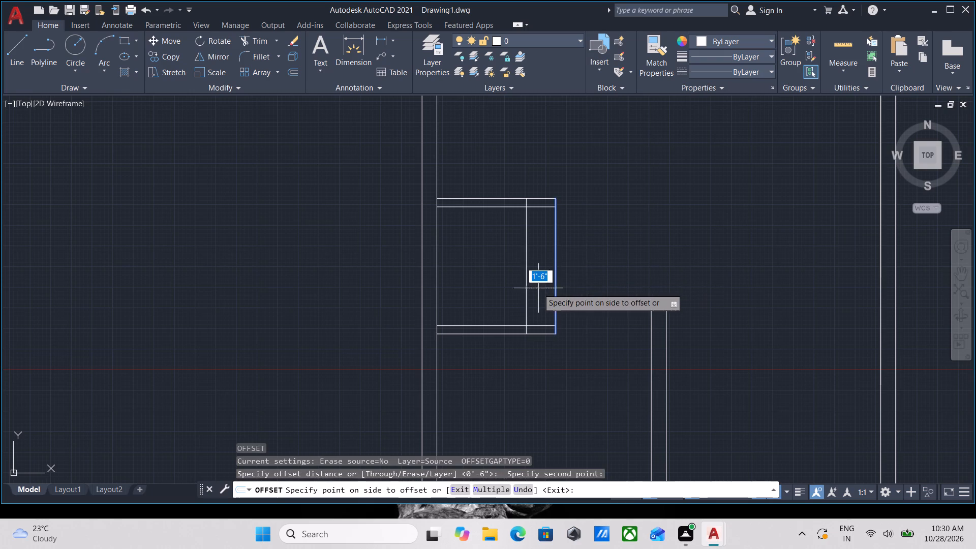
key("5")
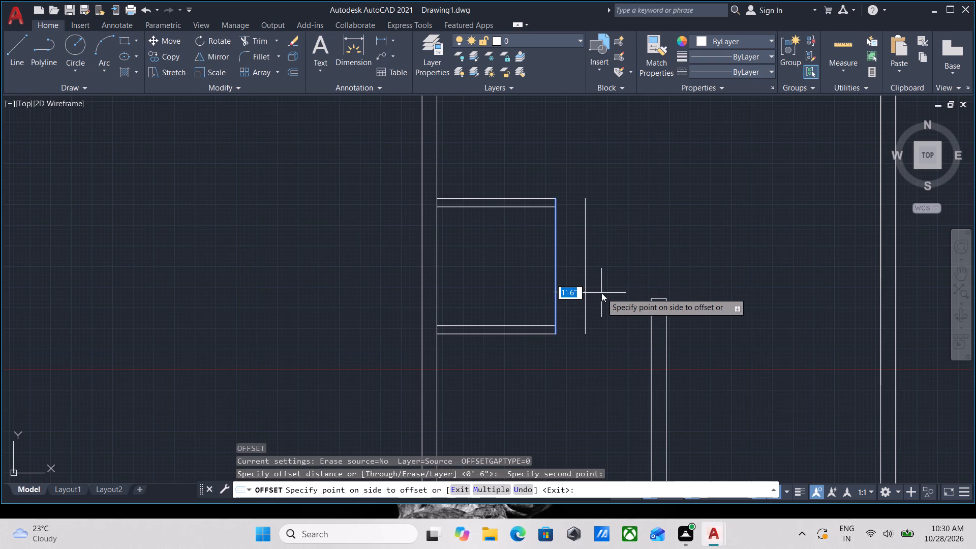
key("shift+quotedbl")
key("Return")
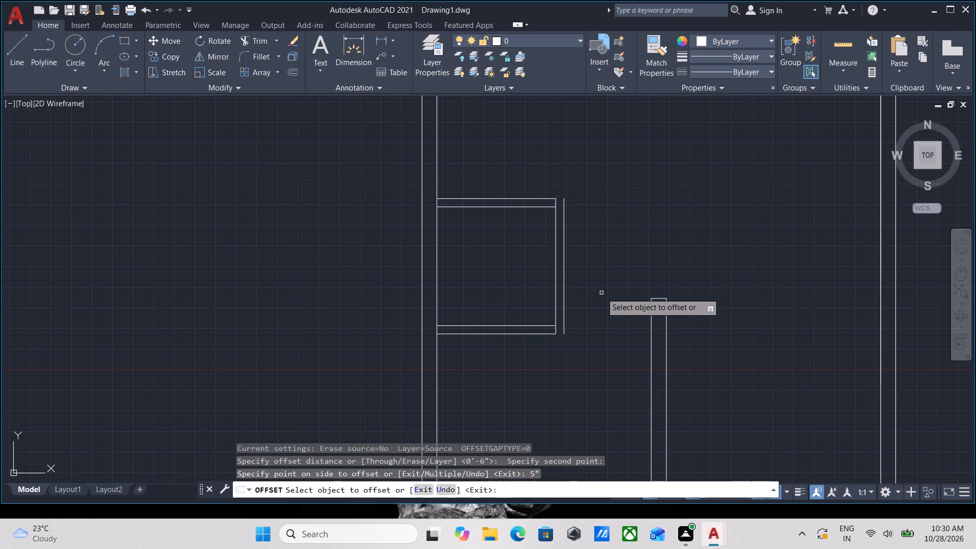
key("Escape")
Draw a short horizontal line closing the upper end of the new 5" vertical wall, level with the upper short wall's top line.
scroll(521, 317, "up", 2)
middle_click_drag(616, 332, 492, 410)
scroll(496, 320, "down", 2)
middle_click_drag(491, 331, 481, 365)
scroll(481, 365, "up", 1)
scroll(465, 278, "down", 1)
middle_click_drag(470, 300, 469, 339)
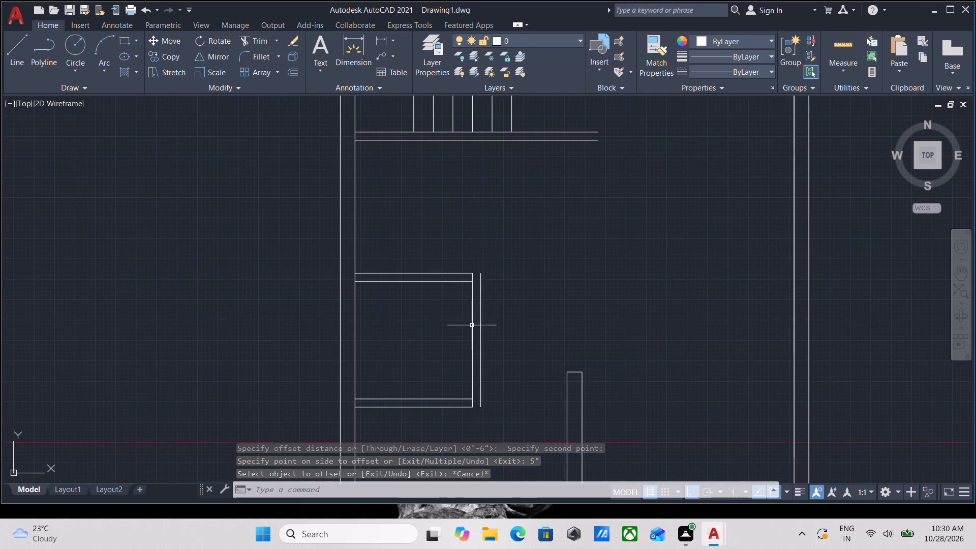
scroll(494, 293, "up", 3)
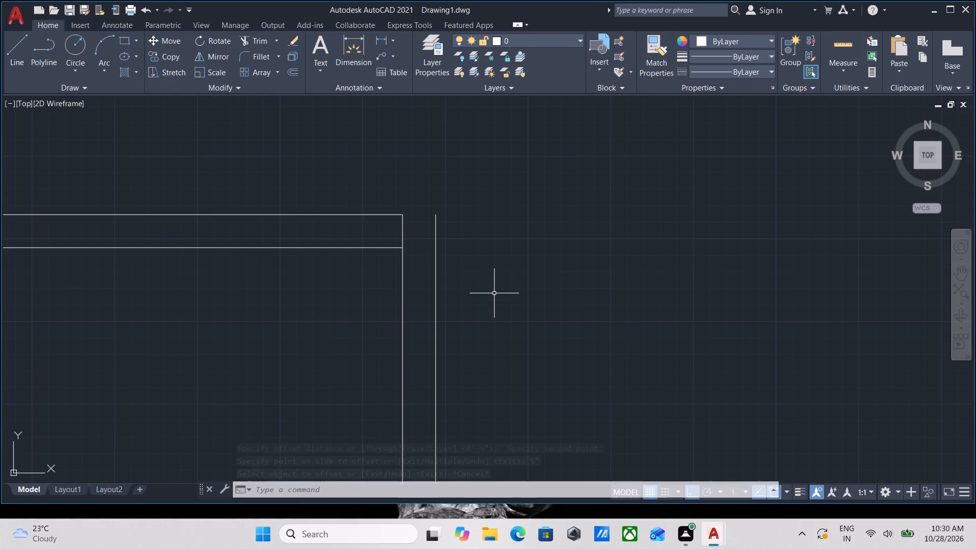
key("l")
key("Return")
scroll(376, 211, "up", 1)
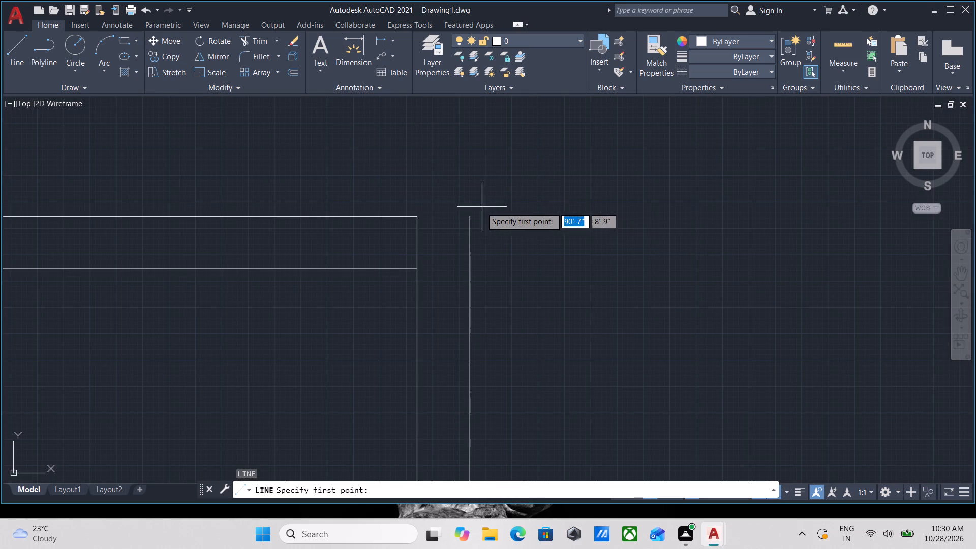
left_click(417, 213)
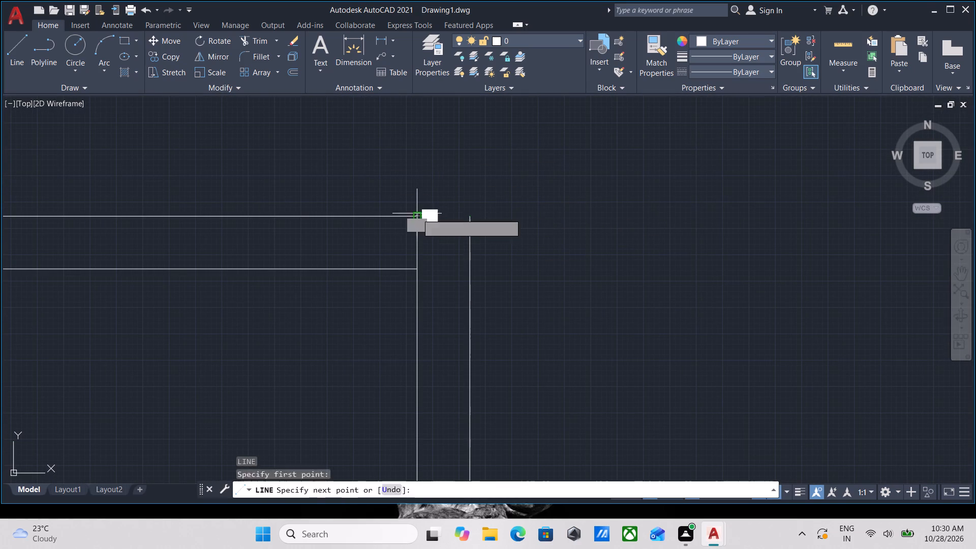
left_click(468, 215)
scroll(468, 215, "down", 3)
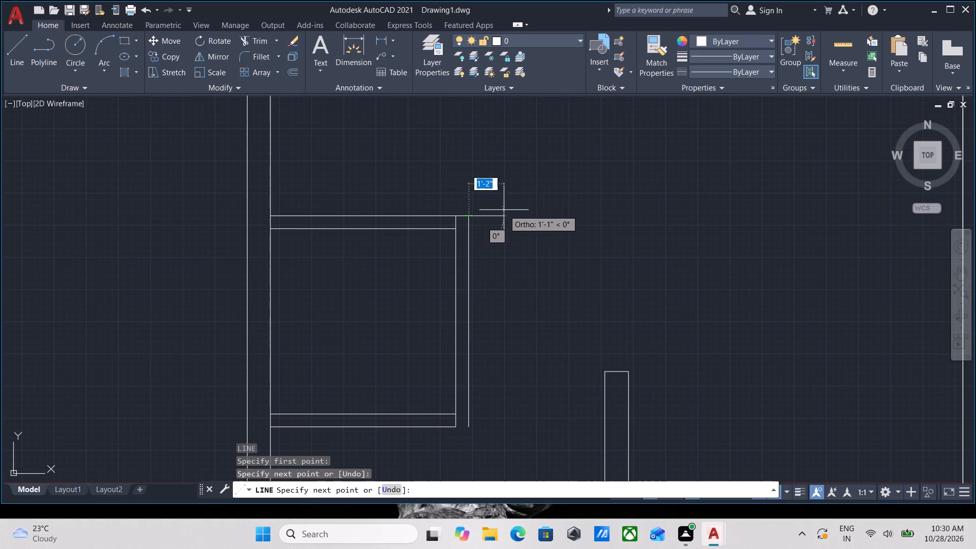
key("Escape")
Draw a short horizontal line closing the lower end of the 5" vertical wall, level with the lower short wall's bottom line.
middle_click_drag(471, 339, 472, 301)
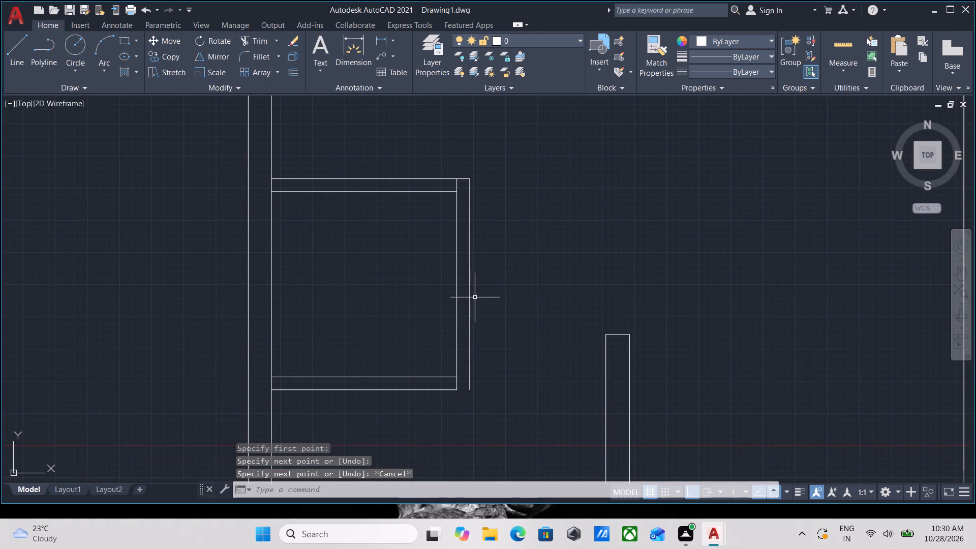
key("l")
key("Return")
scroll(455, 370, "up", 2)
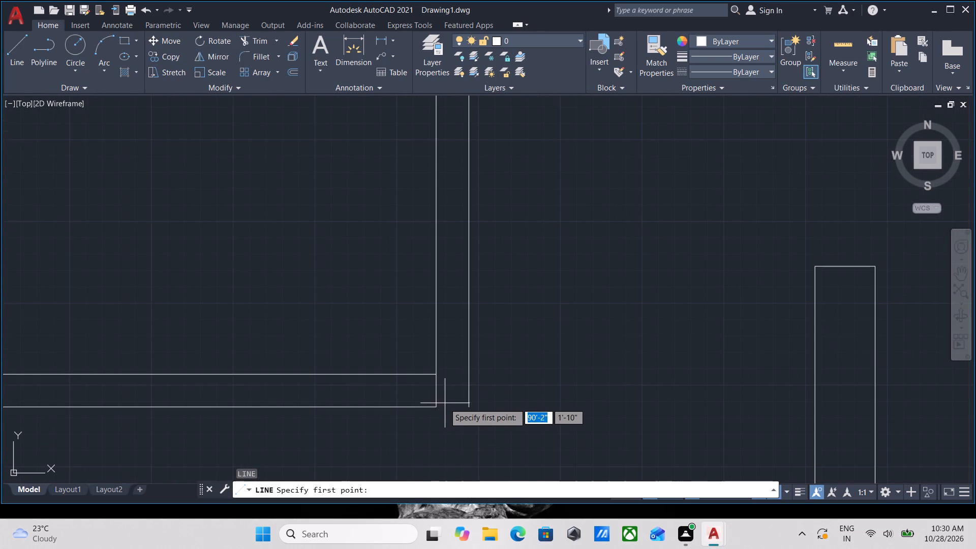
scroll(437, 406, "up", 3)
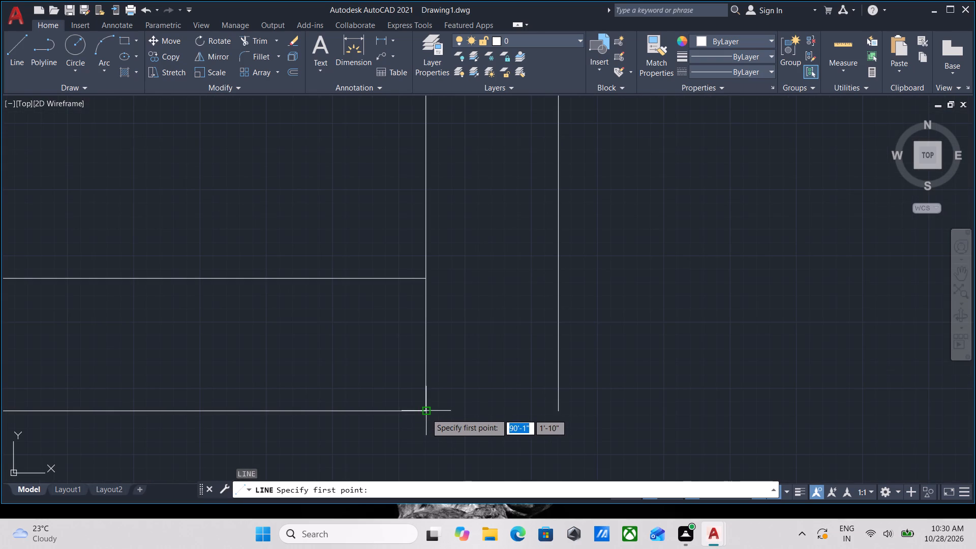
left_click(425, 411)
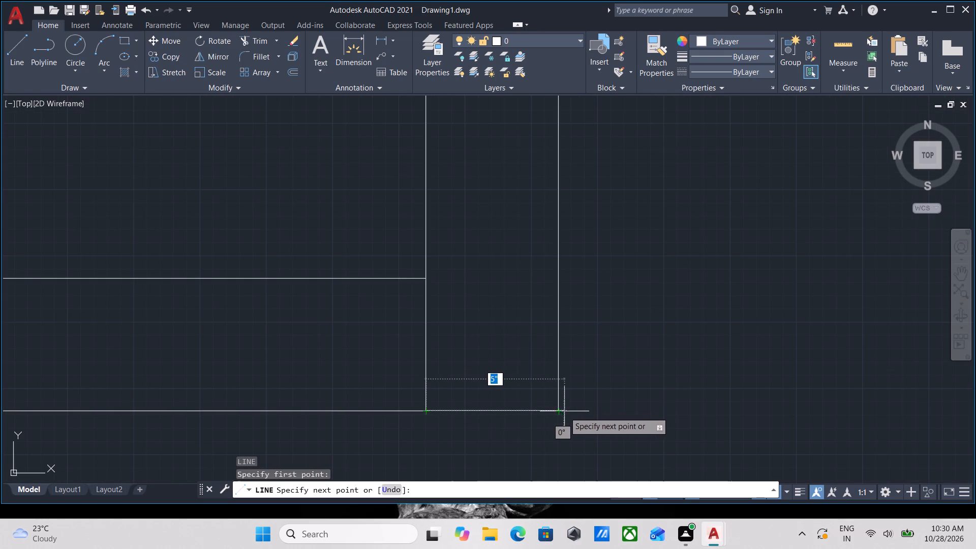
left_click(560, 409)
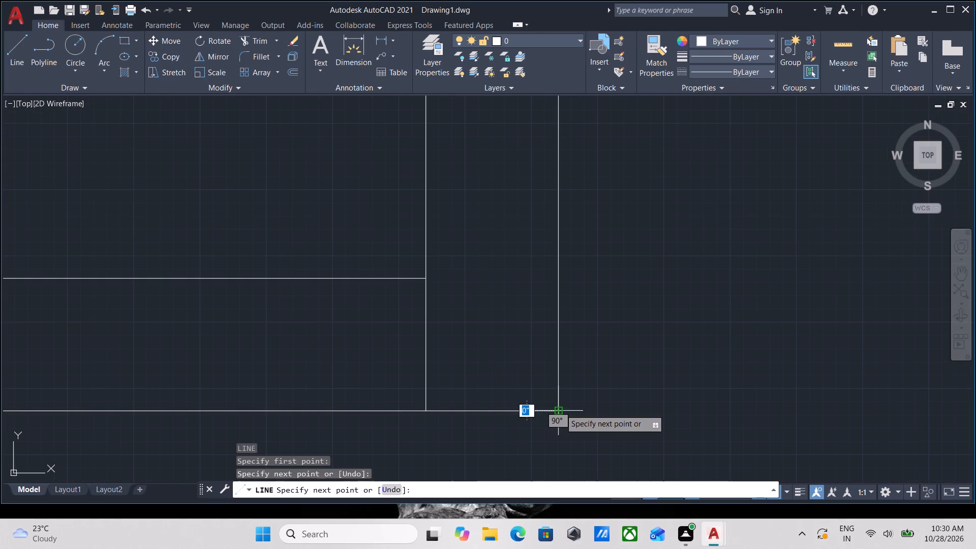
key("Escape")
Examine the floor plan around the newly enclosed room, the stairs and the lower partition wall.
scroll(560, 409, "down", 3)
scroll(507, 327, "down", 2)
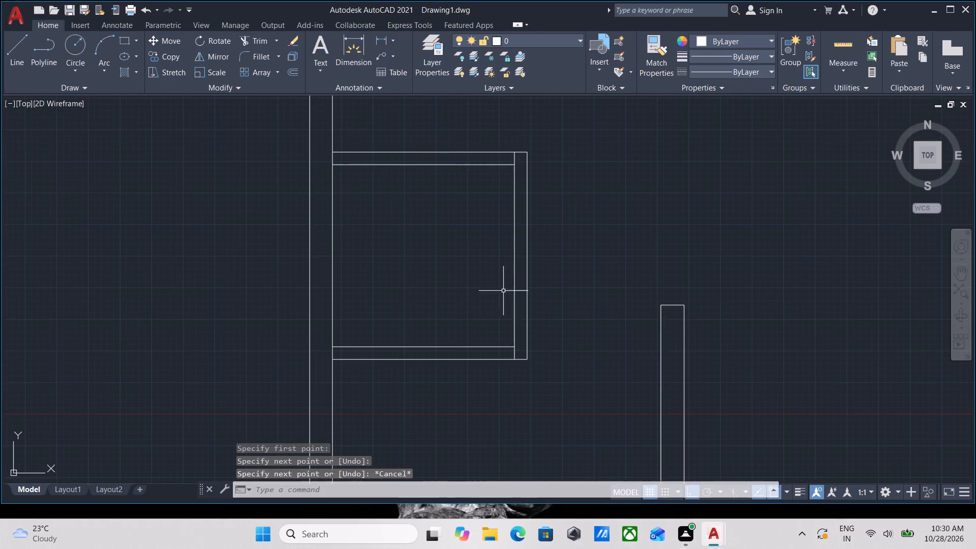
scroll(503, 278, "down", 1)
middle_click_drag(503, 278, 350, 343)
scroll(346, 346, "down", 1)
scroll(375, 306, "down", 1)
middle_click_drag(380, 322, 382, 334)
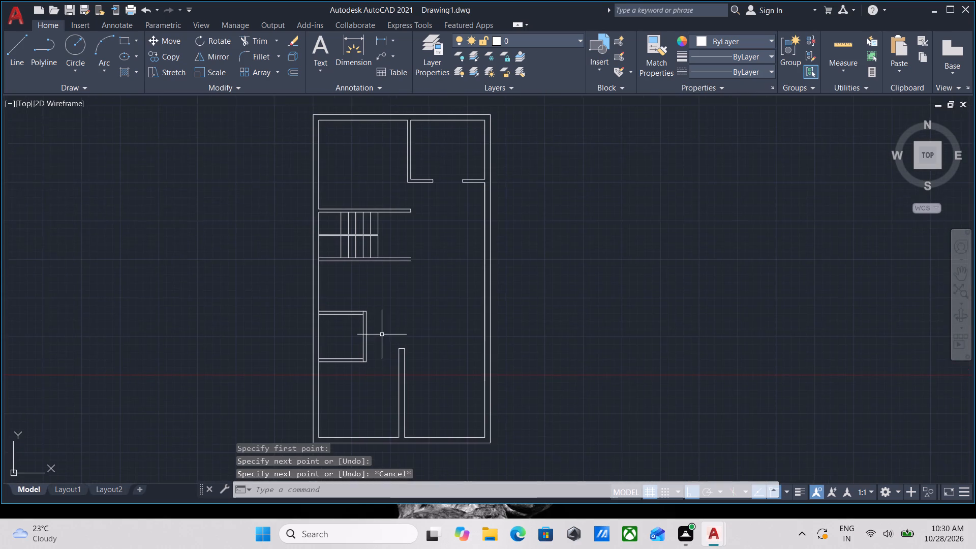
scroll(382, 334, "up", 2)
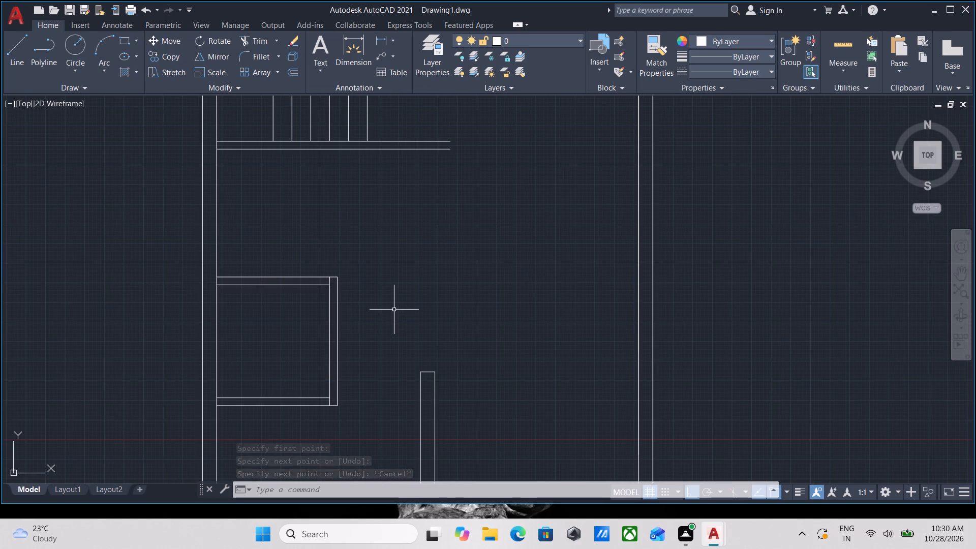
scroll(397, 304, "down", 2)
middle_click_drag(397, 304, 449, 338)
scroll(449, 338, "up", 2)
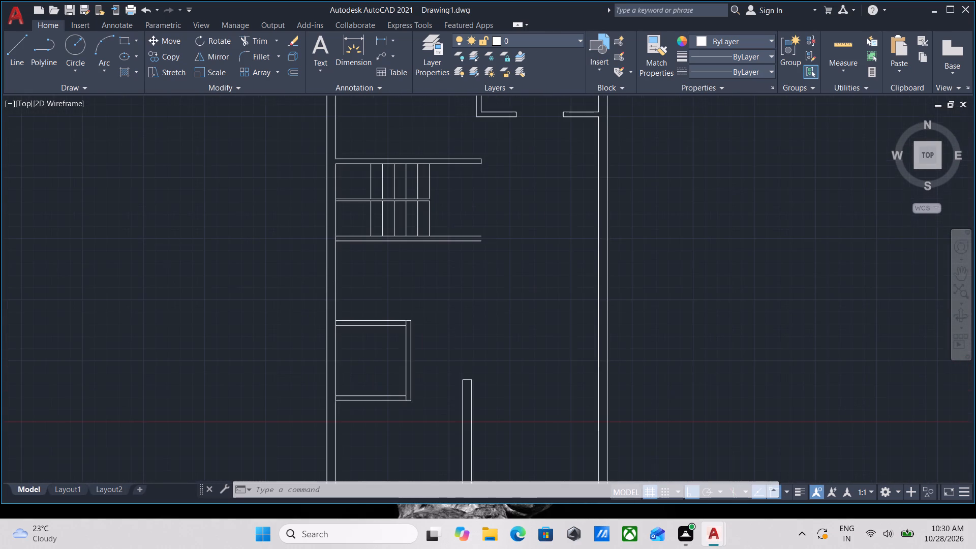
scroll(467, 318, "down", 2)
middle_click_drag(467, 317, 470, 350)
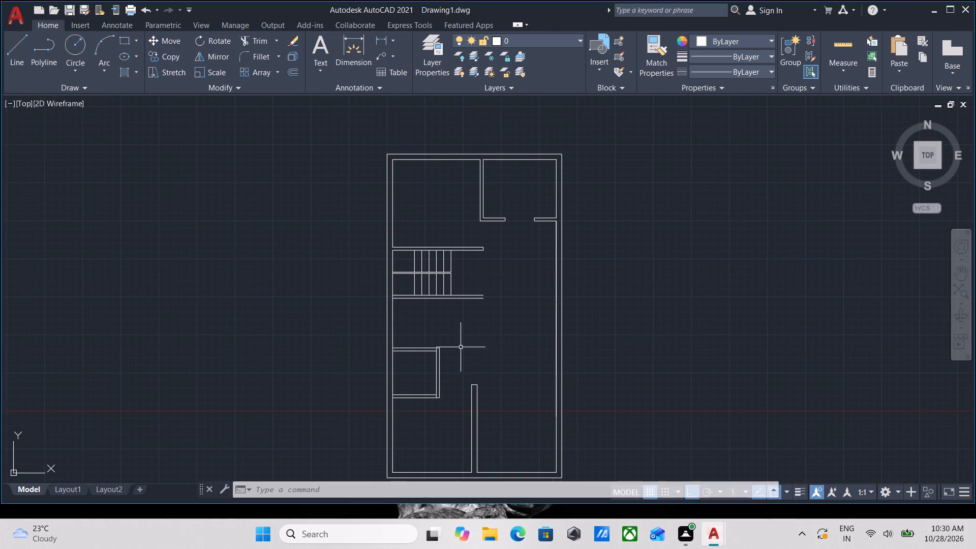
scroll(450, 341, "up", 2)
scroll(312, 315, "down", 3)
scroll(343, 361, "up", 2)
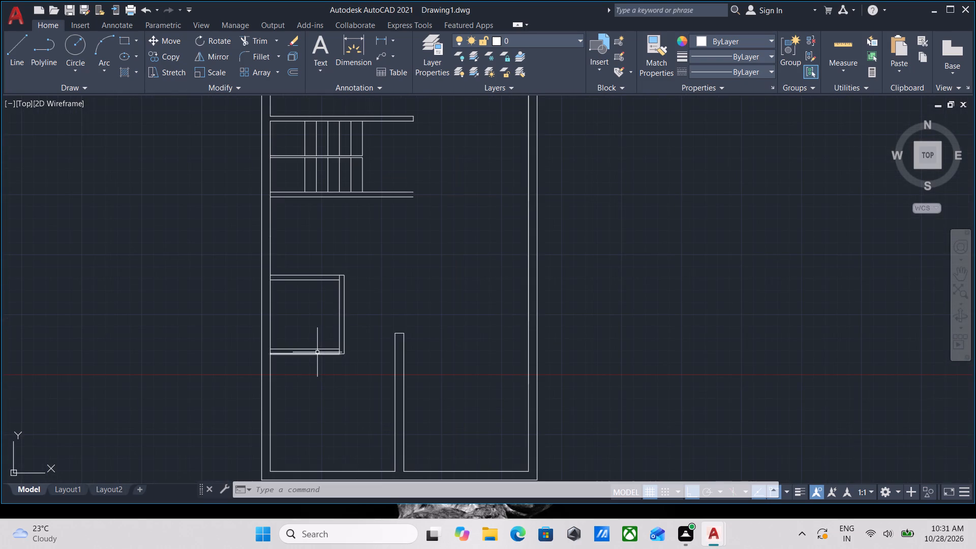
middle_click_drag(317, 352, 421, 347)
scroll(430, 339, "down", 2)
scroll(430, 339, "up", 2)
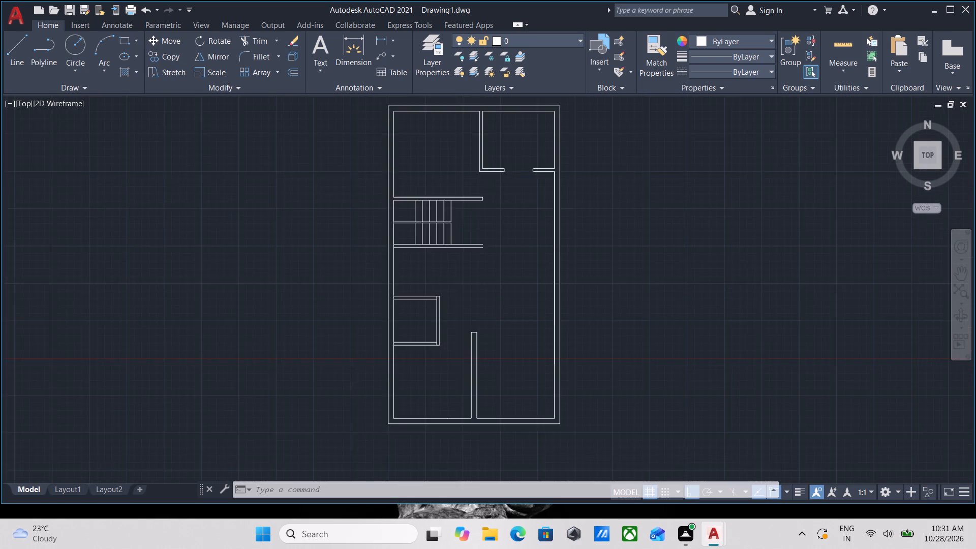
scroll(485, 321, "up", 2)
scroll(509, 337, "down", 2)
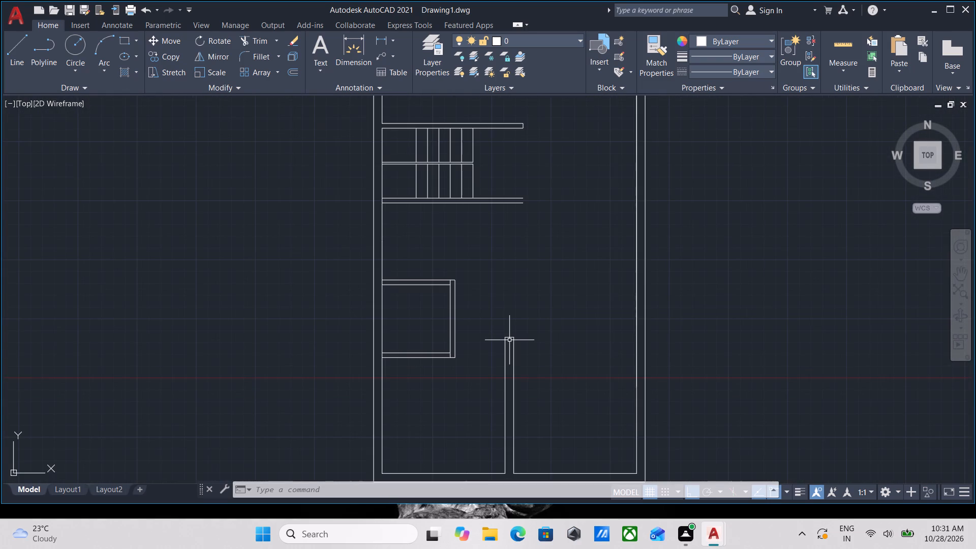
scroll(509, 340, "up", 2)
scroll(509, 340, "down", 1)
middle_click_drag(509, 340, 509, 378)
scroll(509, 378, "up", 1)
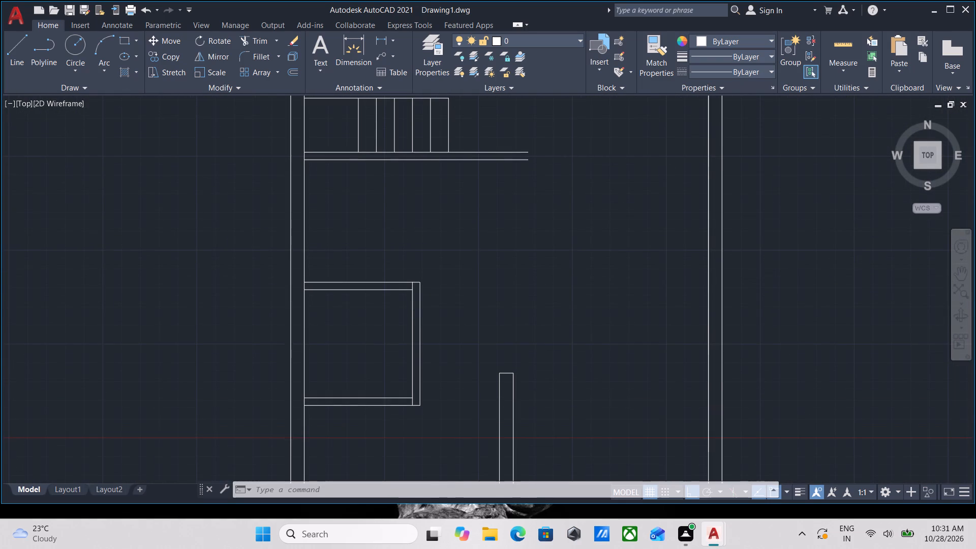
Trim the inner line remnants crossing the lower and upper outer corners of the small room's 5" walls.
scroll(507, 378, "down", 1)
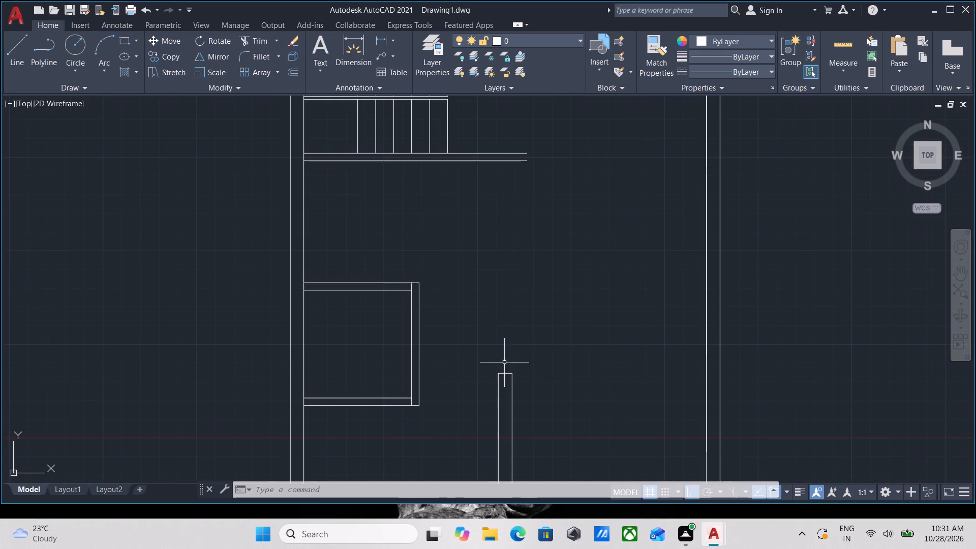
scroll(504, 361, "down", 1)
scroll(504, 383, "up", 2)
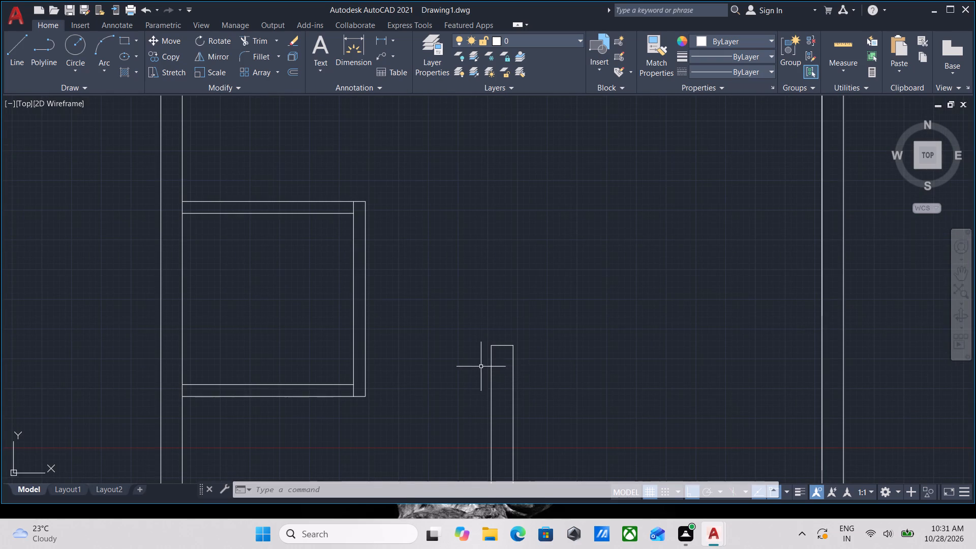
type("TR")
key("Return")
scroll(327, 380, "up", 2)
scroll(370, 419, "up", 1)
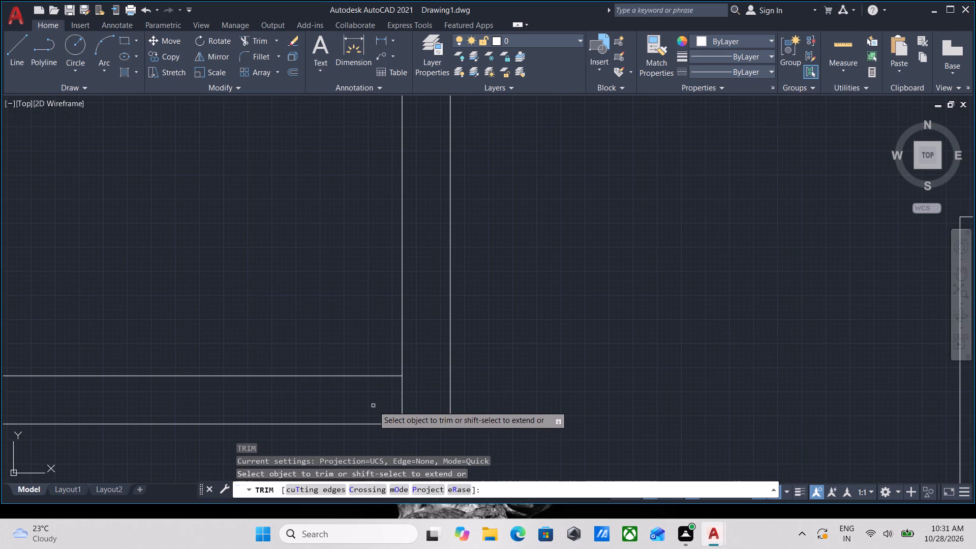
left_click(373, 399)
left_click(411, 394)
scroll(412, 394, "down", 3)
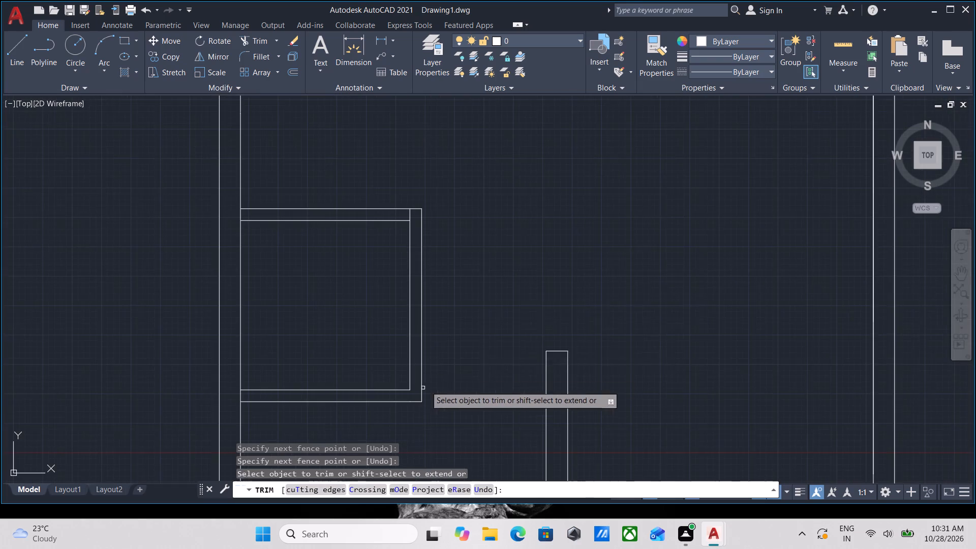
middle_click_drag(548, 349, 566, 408)
scroll(423, 265, "up", 3)
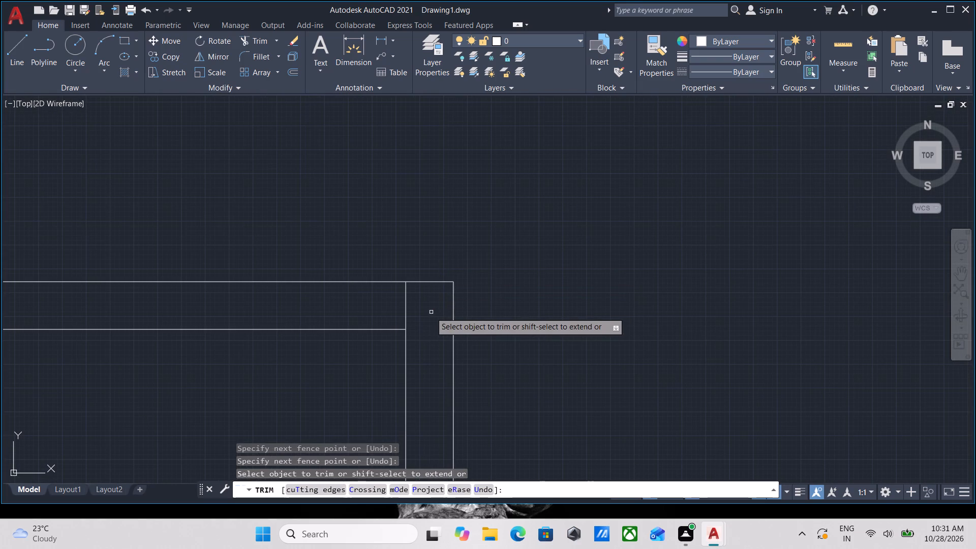
left_click(429, 312)
left_click(354, 303)
scroll(354, 303, "down", 2)
key("Escape")
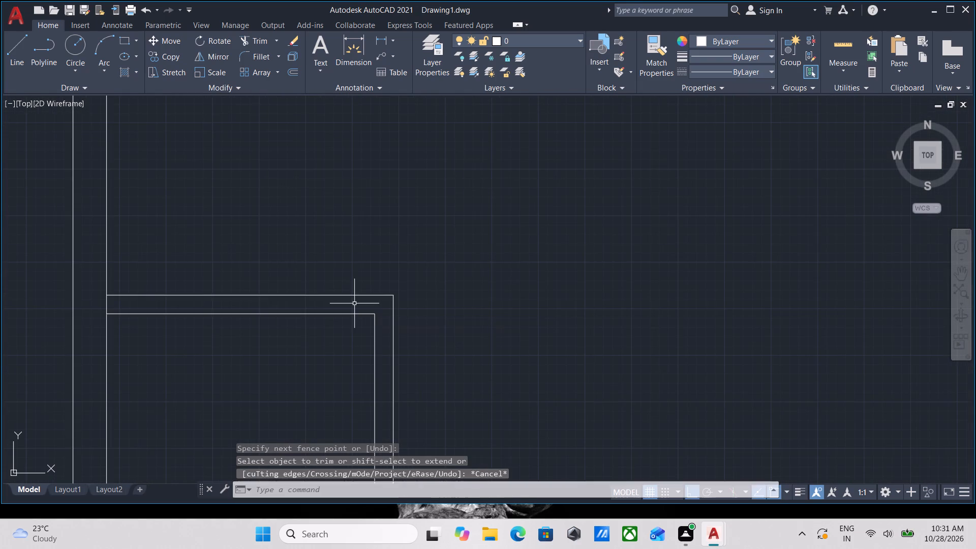
Extend both lines of the lower central partition upward to the wall line below the staircase.
scroll(354, 303, "down", 3)
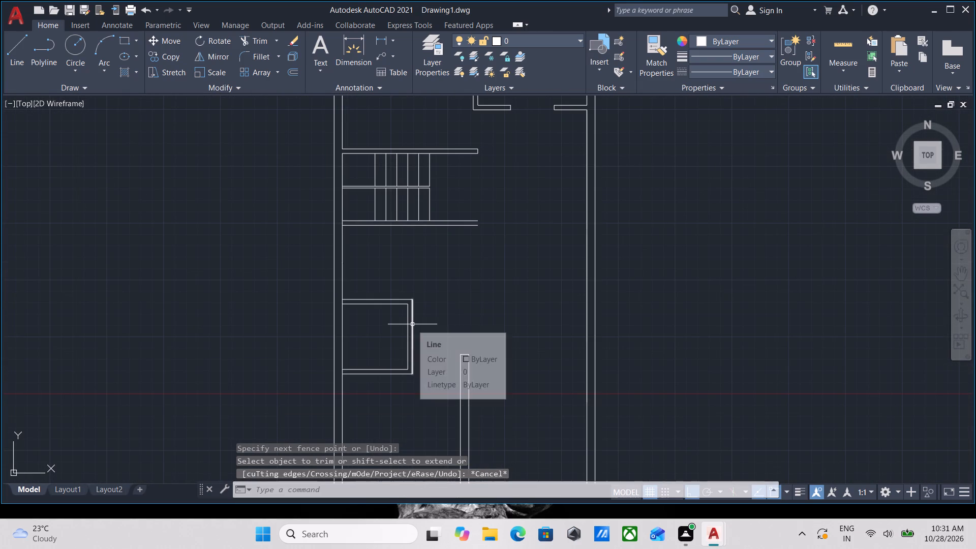
type("EX")
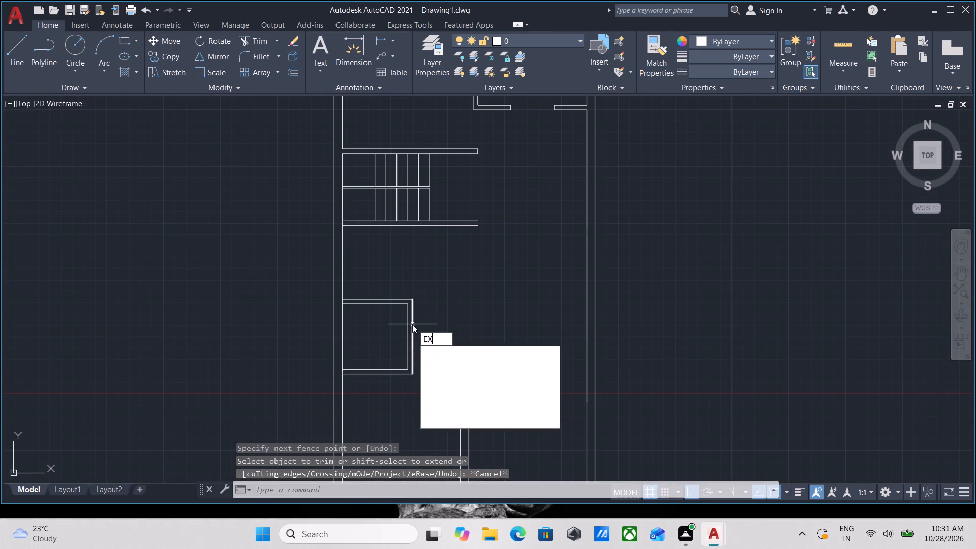
key("Return")
left_click(460, 368)
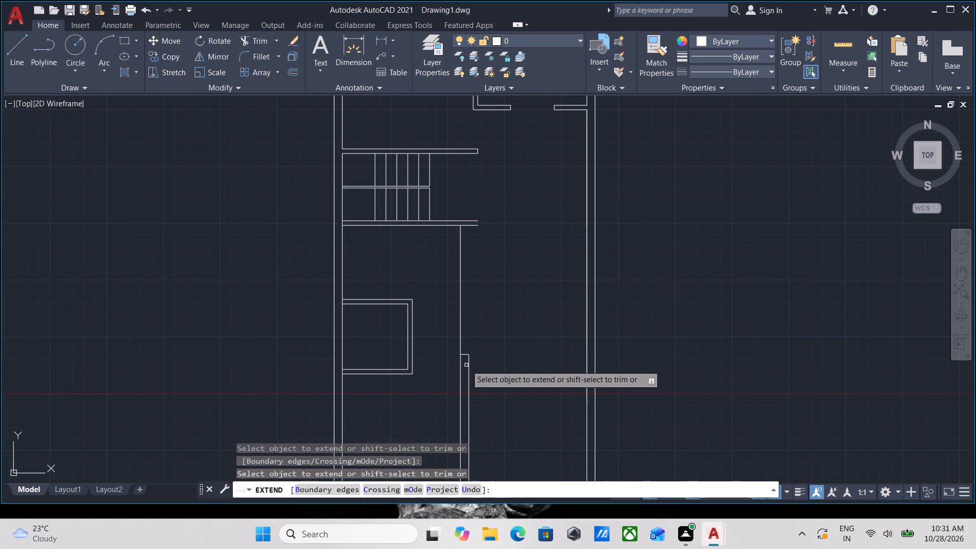
left_click(470, 363)
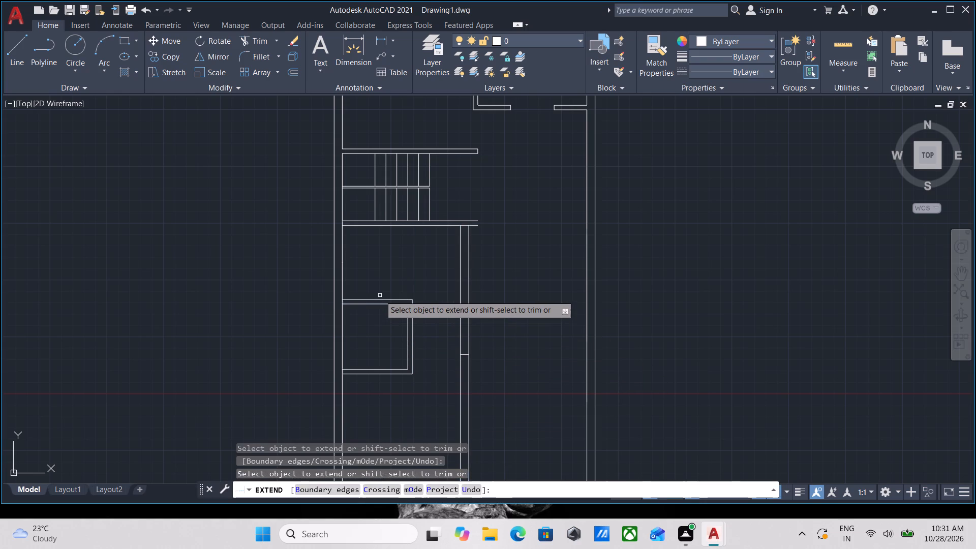
Extend the small room's uppermost wall line across to the far line of the central partition.
left_click(412, 300)
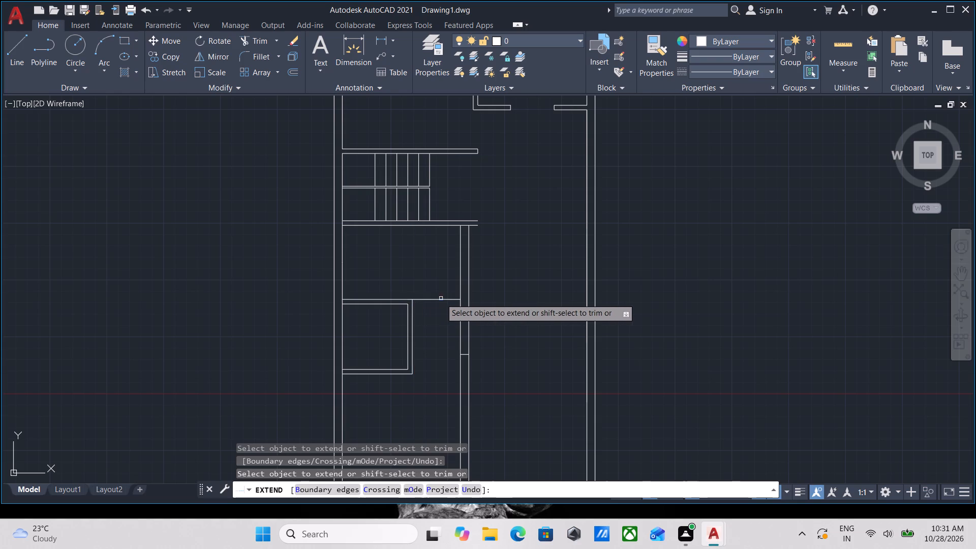
left_click(442, 298)
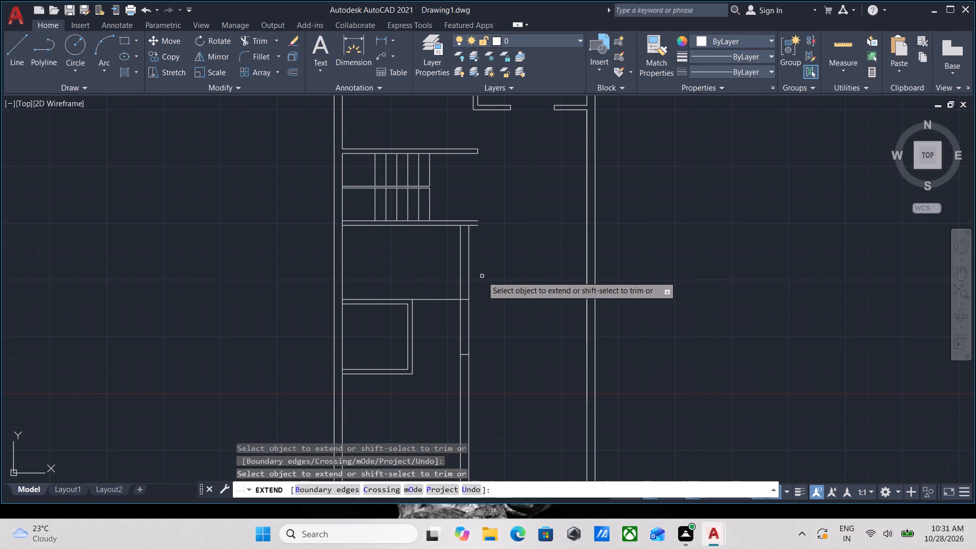
key("Escape")
Measure the space enclosed between the wall below the stairs, the central partition and the small room.
scroll(482, 276, "up", 1)
middle_click_drag(482, 276, 484, 280)
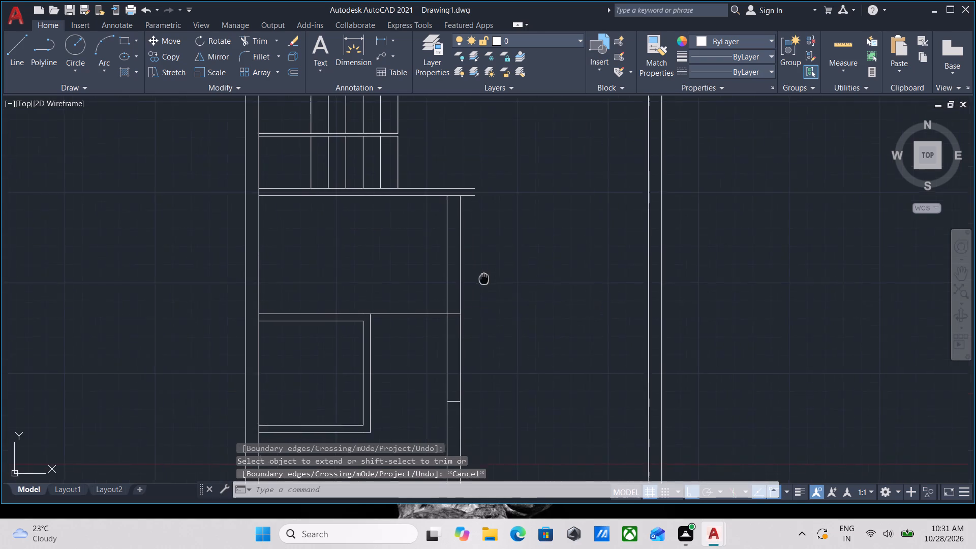
middle_click_drag(484, 280, 487, 296)
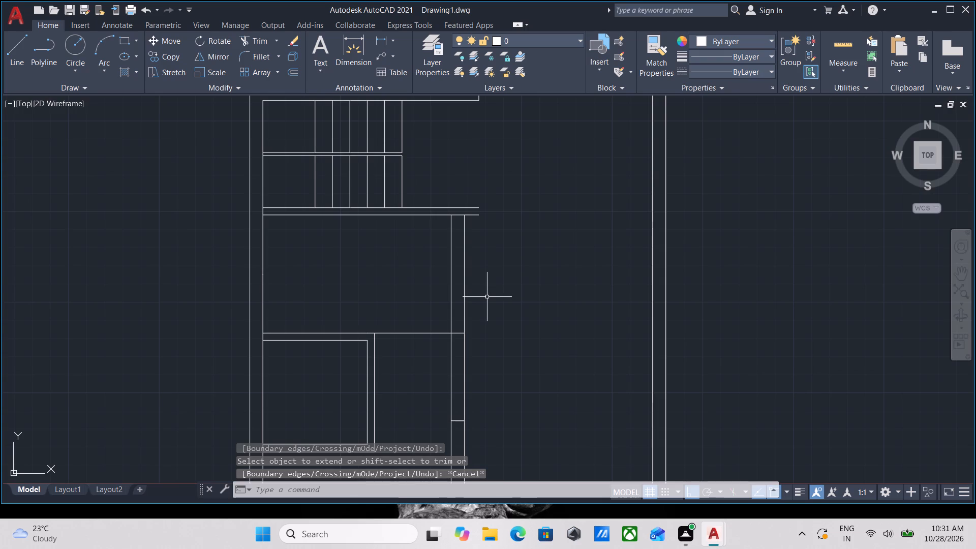
scroll(487, 297, "down", 3)
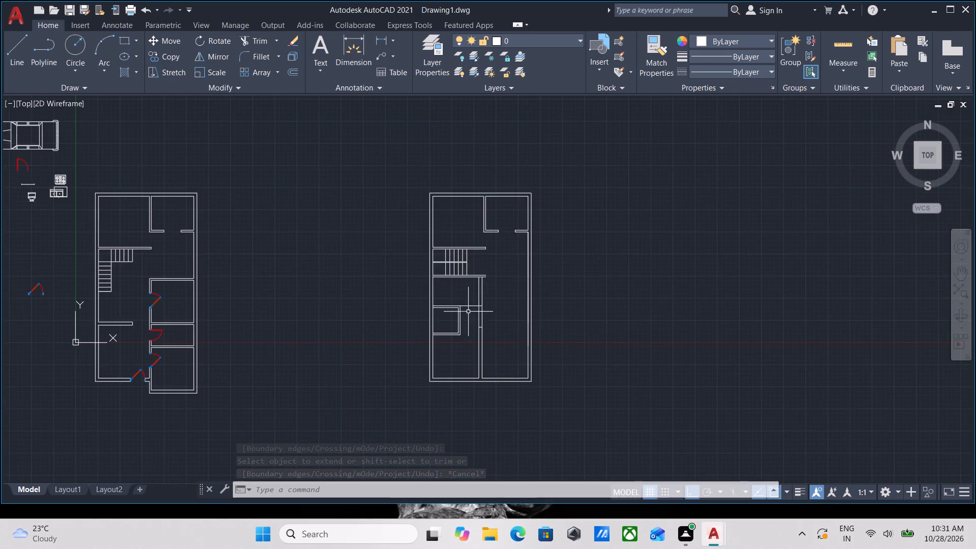
scroll(465, 313, "up", 2)
key("Escape")
type("MEA")
key("Return")
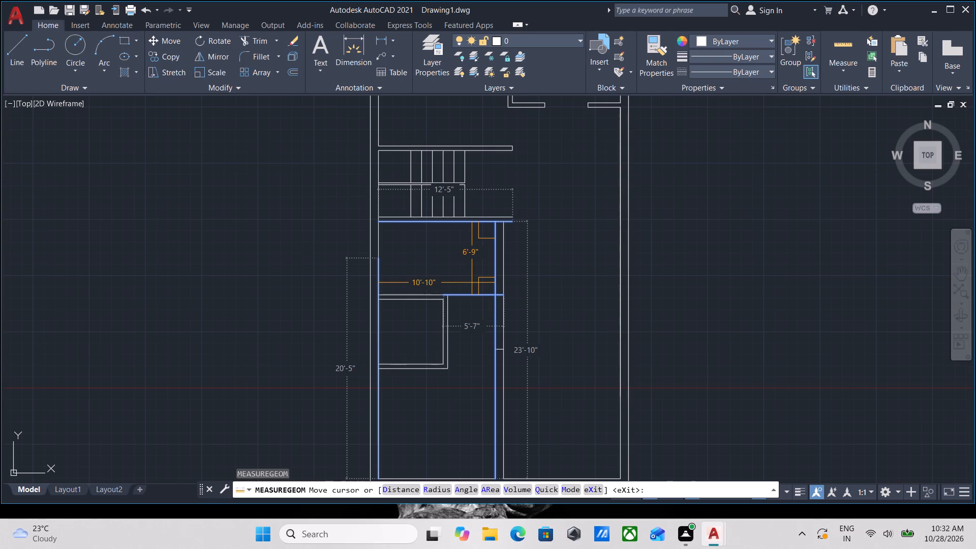
key("Escape")
Offset the extended wall line between the small room and the partition 5" downward to give it thickness.
scroll(470, 293, "up", 2)
scroll(470, 293, "down", 1)
middle_click_drag(470, 293, 430, 363)
scroll(470, 349, "down", 1)
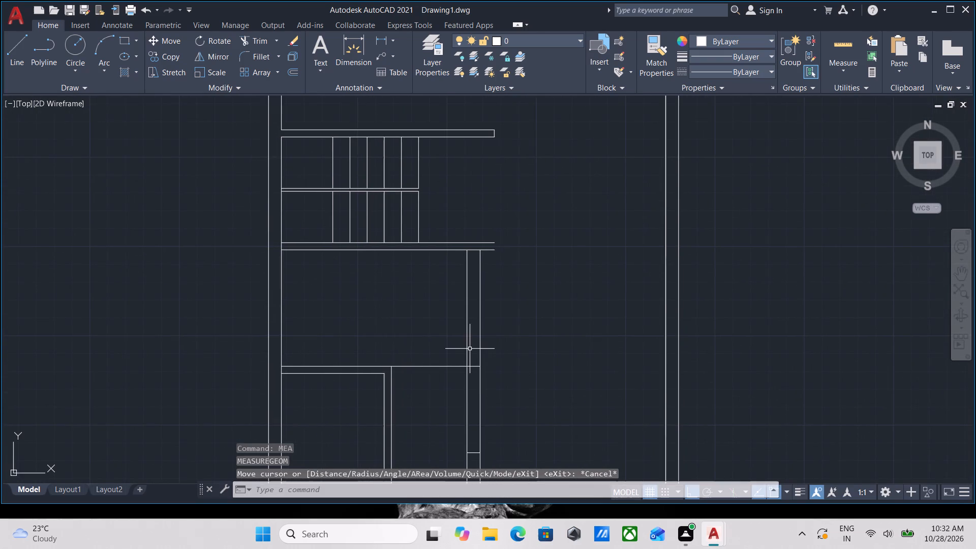
middle_click_drag(470, 349, 462, 343)
scroll(418, 363, "up", 2)
left_click(454, 342)
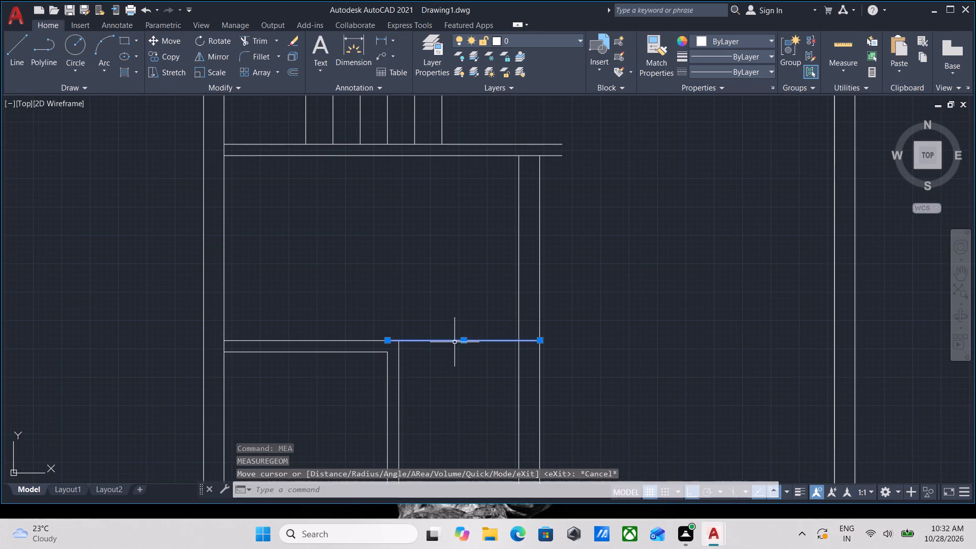
left_click(457, 359)
left_click(423, 290)
scroll(423, 290, "down", 2)
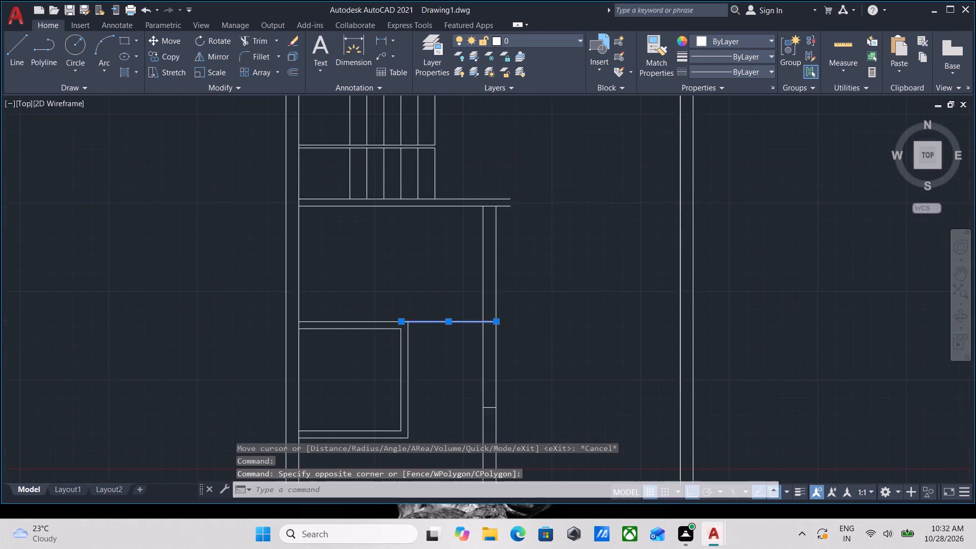
middle_click_drag(423, 290, 431, 294)
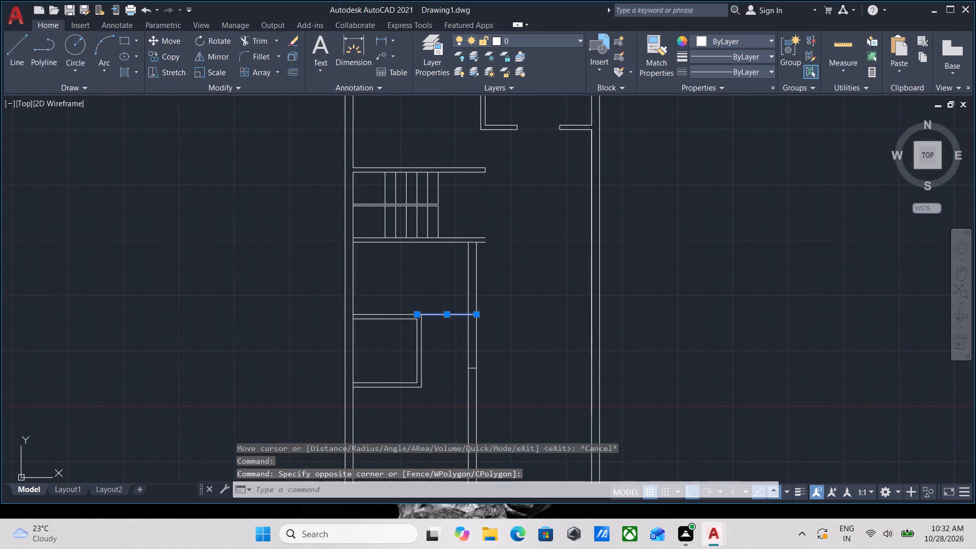
key("o")
key("Return")
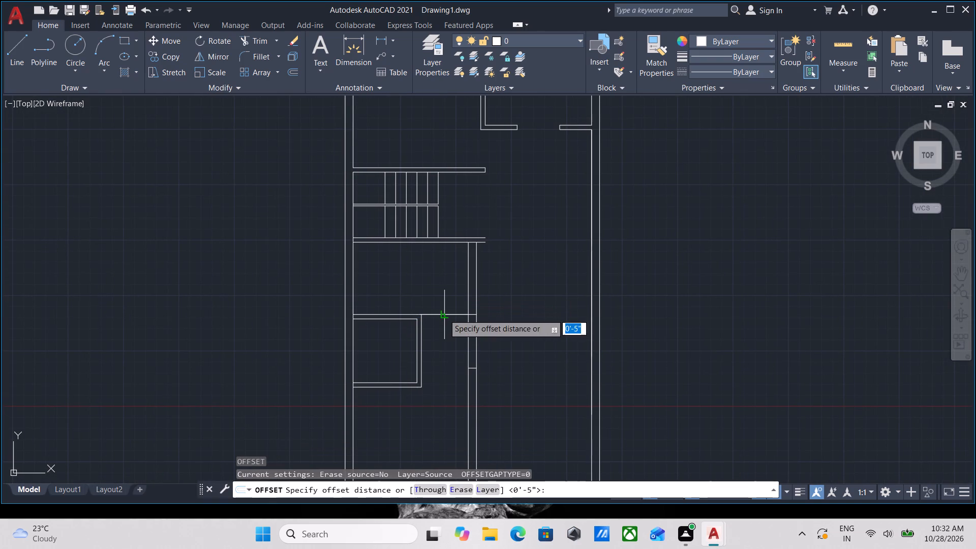
left_click(444, 314)
left_click(444, 323)
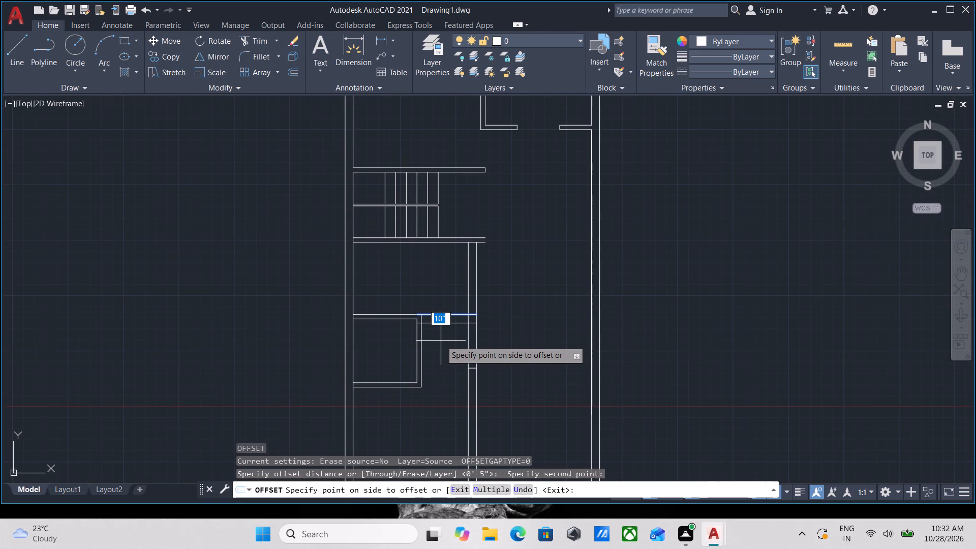
key("5")
key("Return")
scroll(487, 301, "up", 2)
key("Escape")
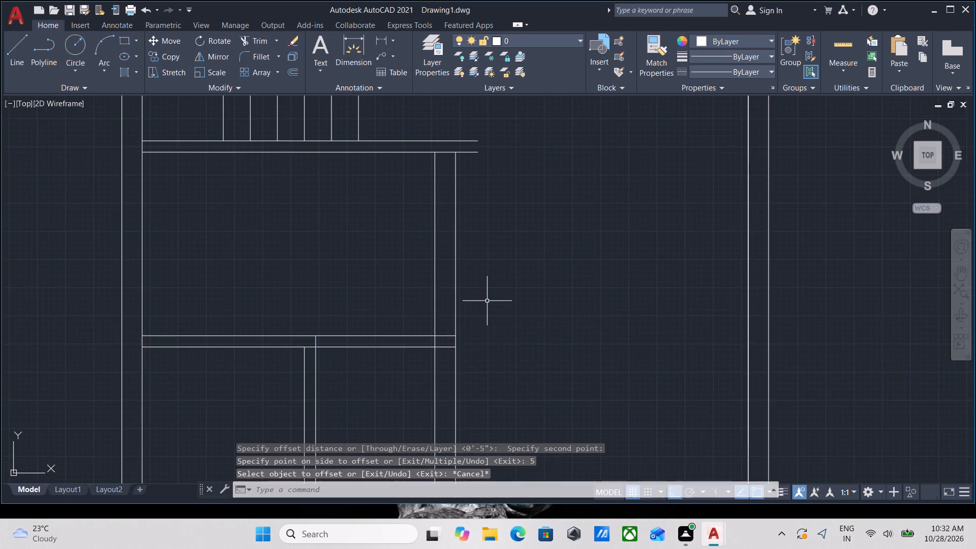
Measure the width and depth of the new room between the stairs and the small room.
scroll(487, 301, "down", 2)
middle_click(487, 301)
scroll(486, 271, "up", 2)
scroll(486, 267, "down", 1)
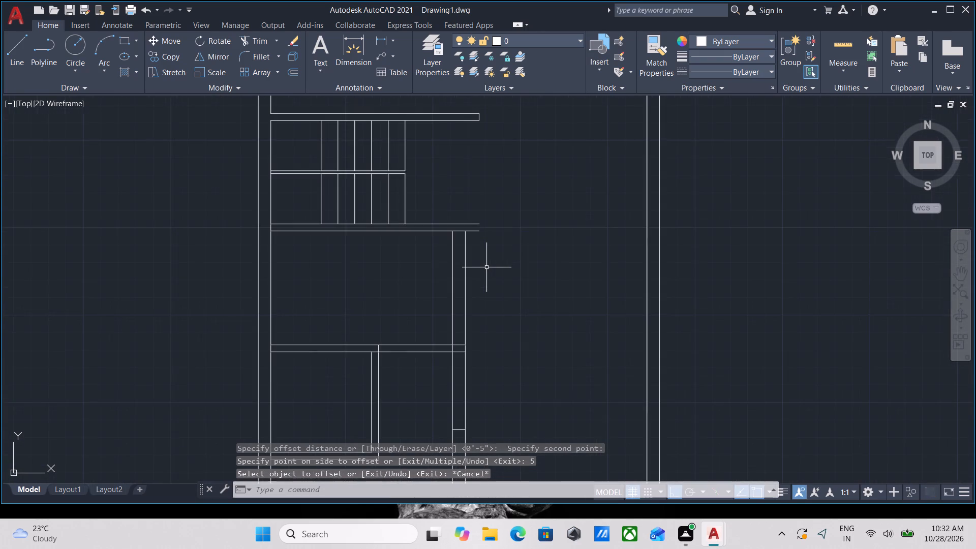
scroll(343, 288, "down", 1)
middle_click_drag(348, 298, 363, 321)
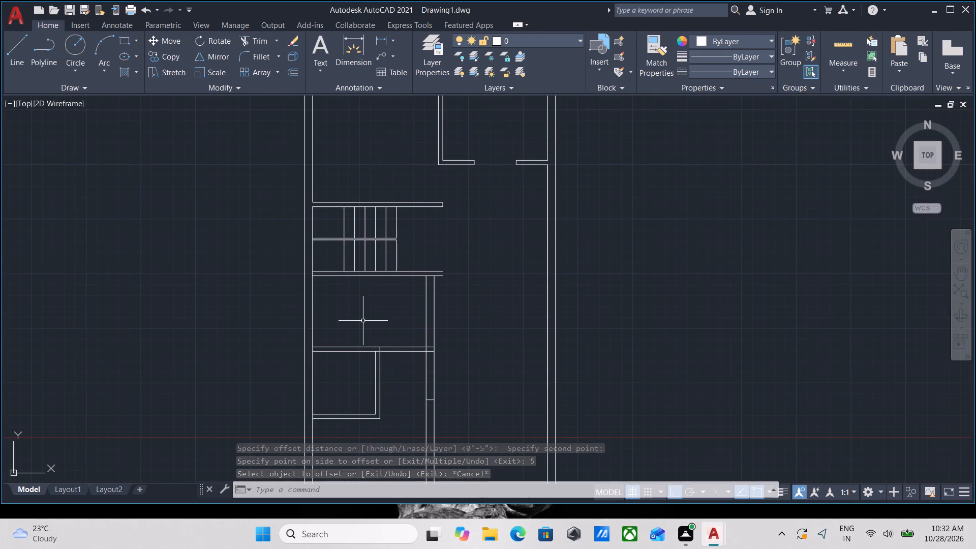
type("MEA")
key("Return")
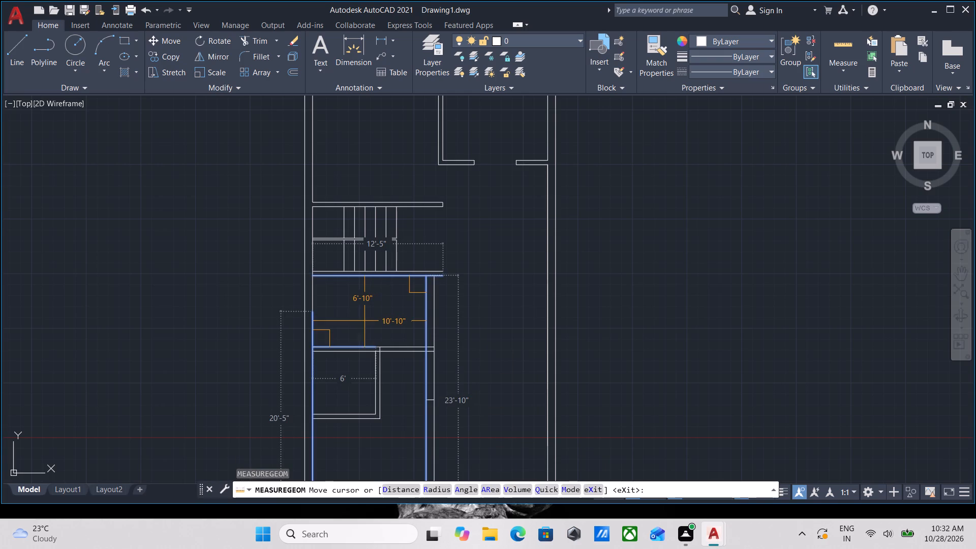
key("Escape")
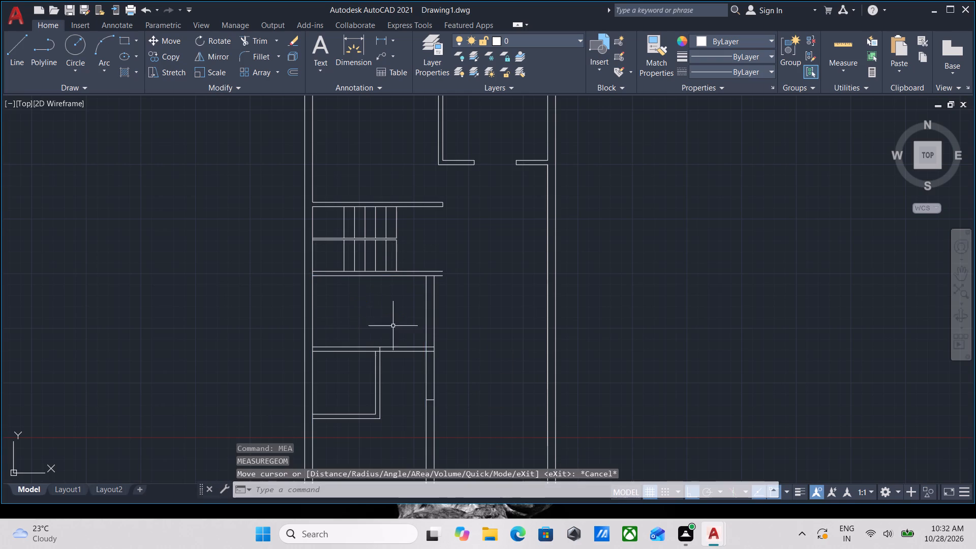
Trim both partition lines between the new 5" horizontal wall and the lower partition's capped end, leaving an opening.
scroll(431, 353, "down", 1)
scroll(432, 353, "up", 3)
scroll(341, 334, "down", 2)
middle_click_drag(320, 313, 347, 284)
scroll(340, 289, "down", 1)
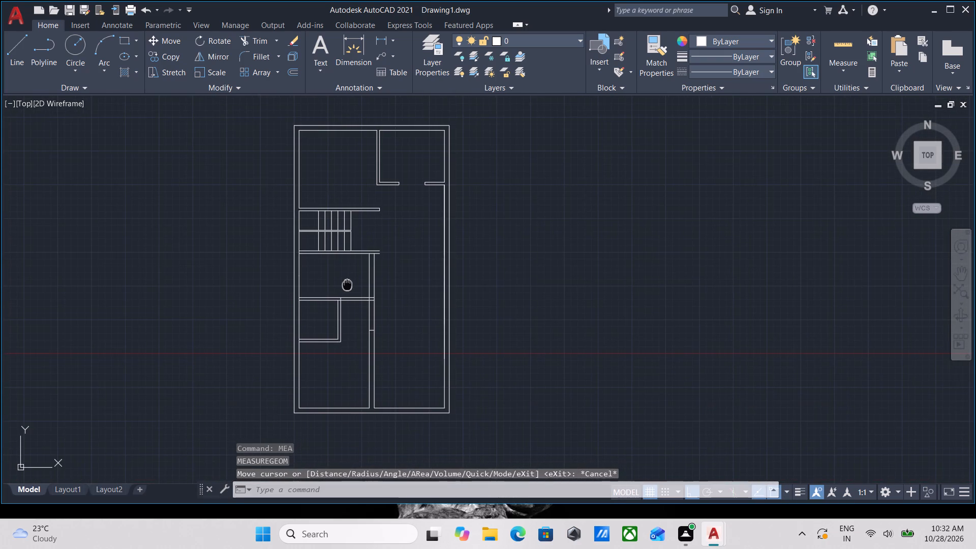
scroll(381, 291, "up", 2)
scroll(313, 277, "down", 1)
middle_click(312, 277)
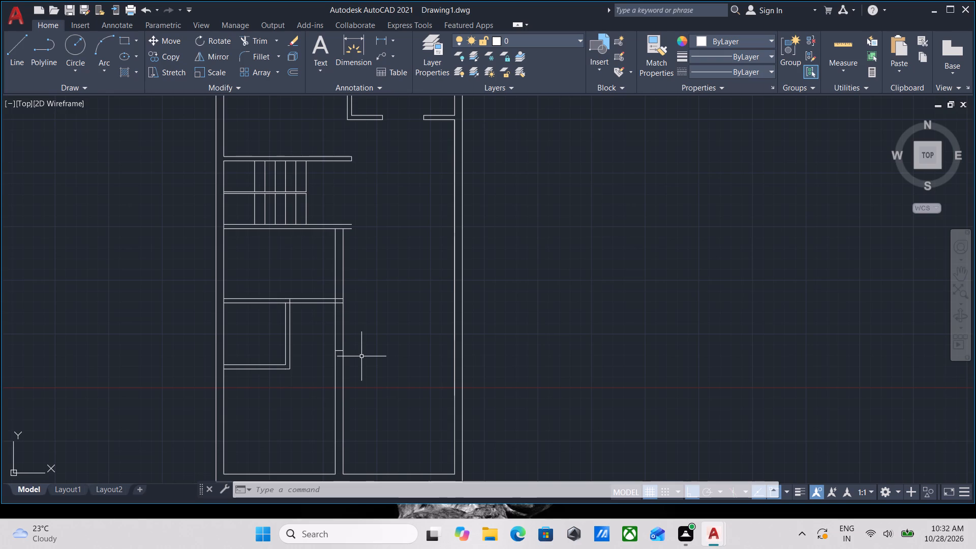
type("TR")
key("Return")
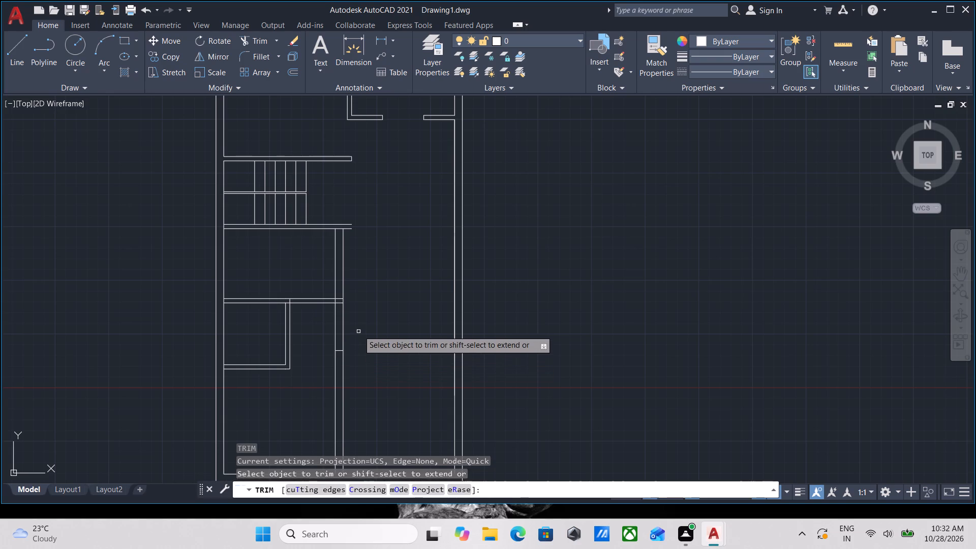
left_click(358, 329)
left_click(299, 324)
key("Escape")
Examine the new room's wall corners and the opening above the lower partition.
scroll(299, 360, "up", 2)
scroll(299, 360, "down", 2)
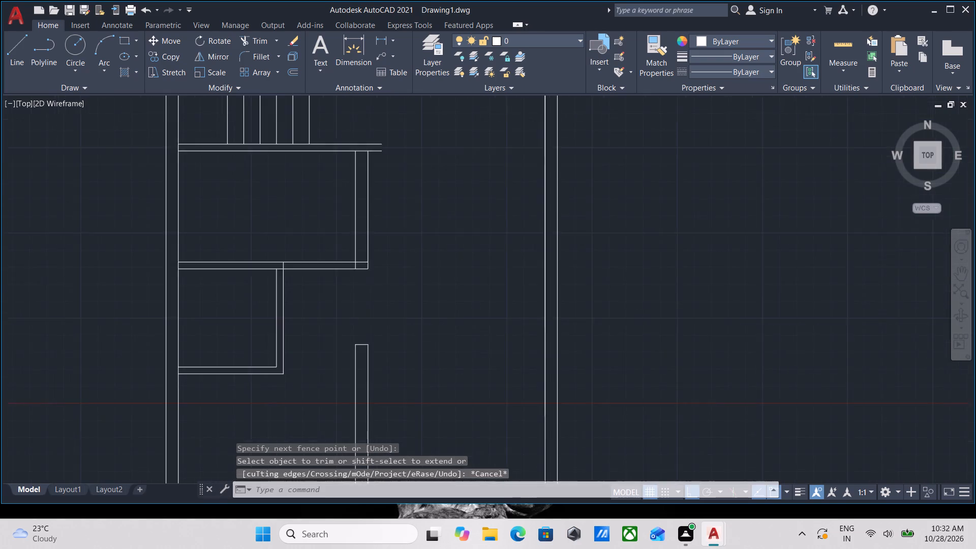
middle_click_drag(302, 360, 356, 354)
scroll(370, 284, "up", 2)
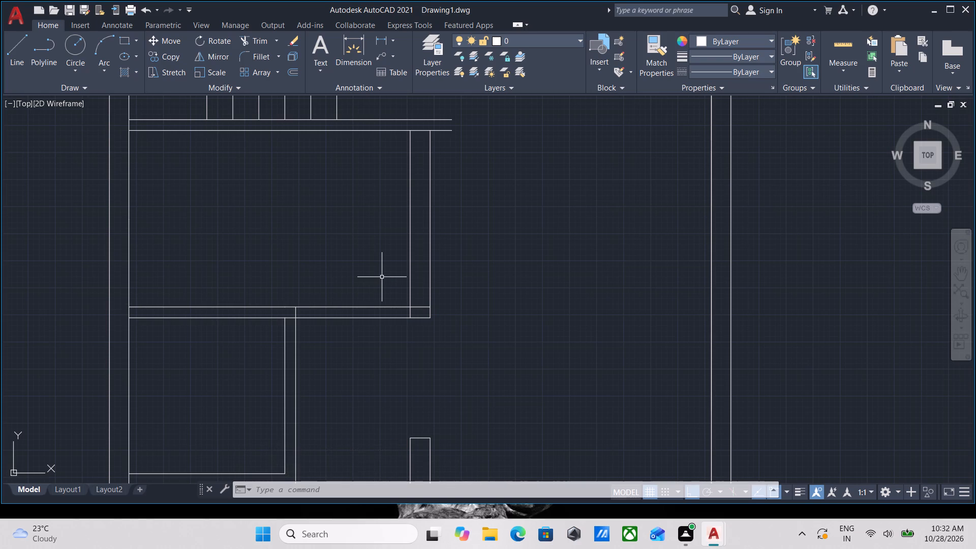
scroll(434, 250, "up", 2)
scroll(443, 253, "down", 4)
middle_click_drag(378, 284, 421, 250)
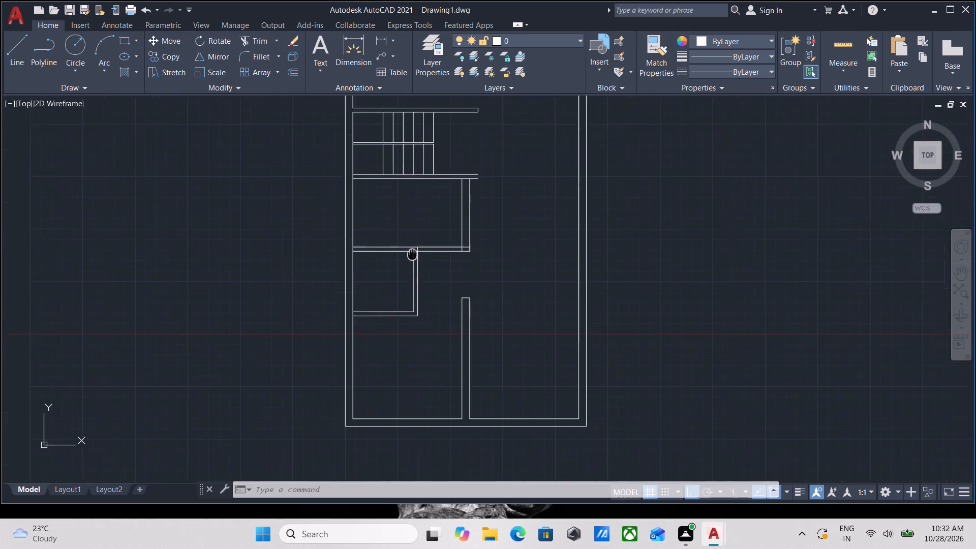
middle_click_drag(421, 250, 463, 236)
scroll(503, 235, "up", 2)
scroll(514, 237, "down", 2)
middle_click_drag(516, 238, 515, 248)
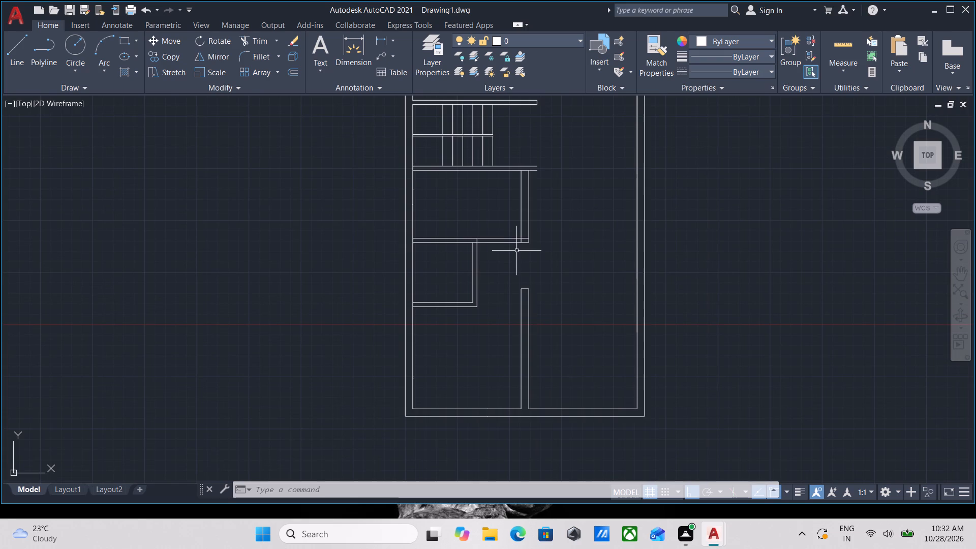
Examine the rooms below the stairs and the opening above the lower partition.
scroll(516, 251, "up", 1)
scroll(506, 251, "down", 1)
middle_click_drag(498, 262, 494, 279)
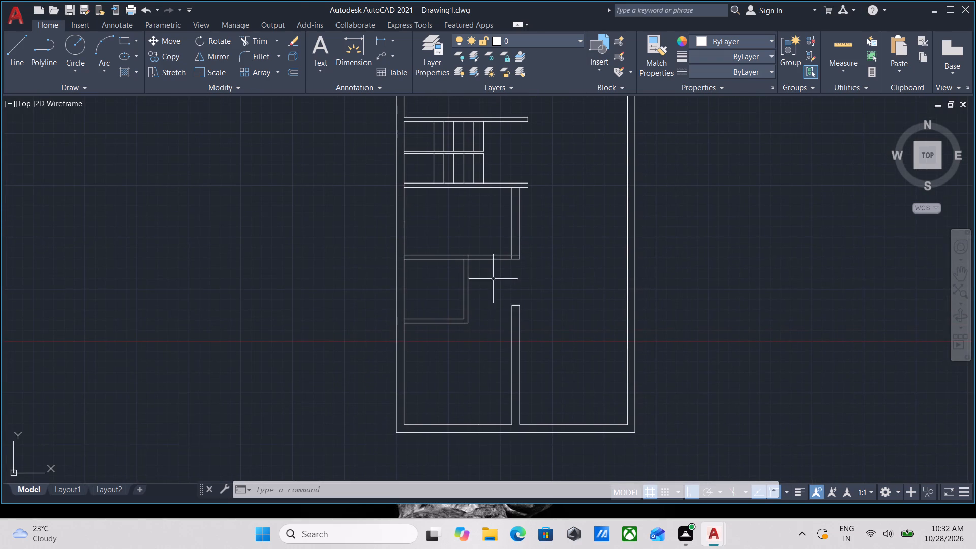
scroll(490, 318, "up", 1)
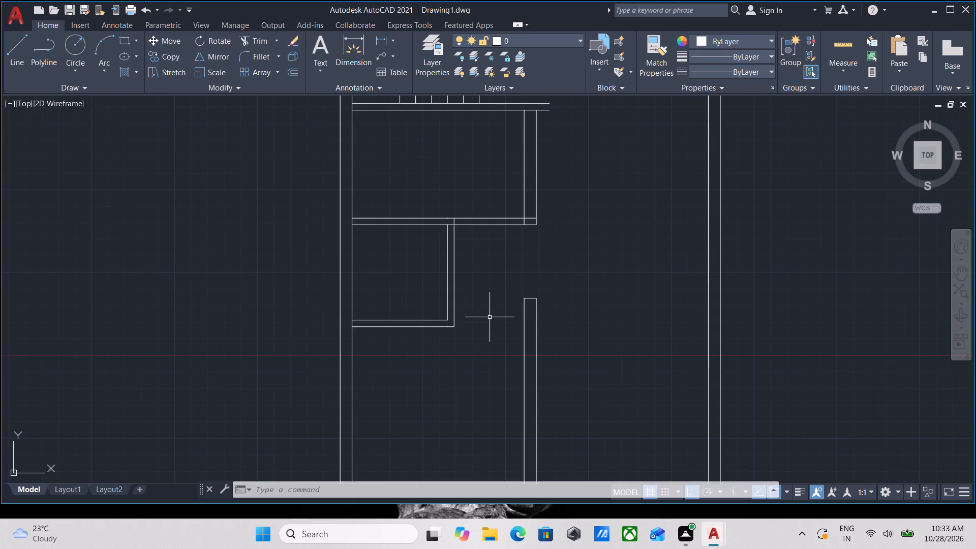
scroll(486, 237, "up", 2)
scroll(438, 172, "down", 1)
middle_click_drag(438, 170, 434, 246)
scroll(590, 290, "up", 1)
middle_click_drag(492, 220, 445, 267)
scroll(360, 206, "down", 3)
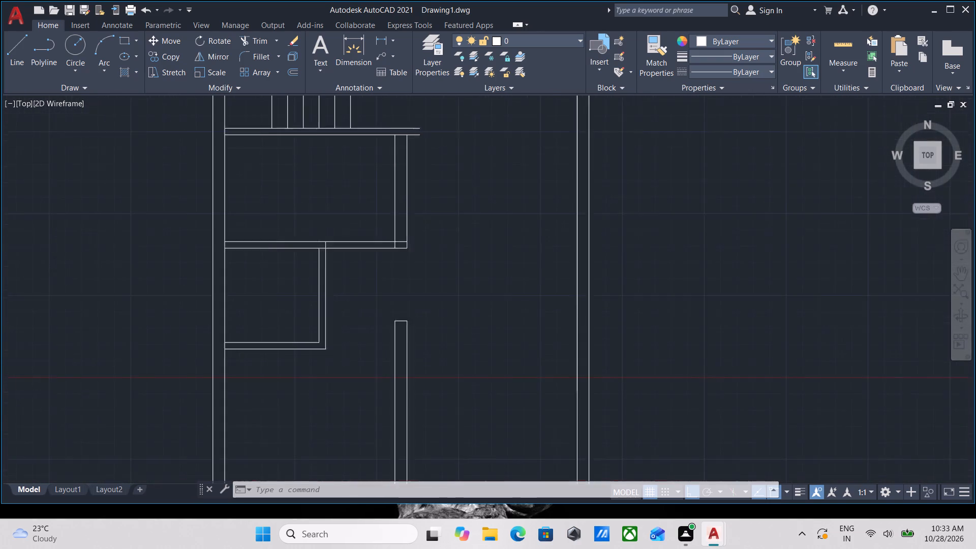
Draw a short vertical line closing the open right end of the wall directly below the stairs.
middle_click_drag(360, 206, 378, 257)
scroll(477, 269, "up", 1)
middle_click_drag(394, 153, 407, 193)
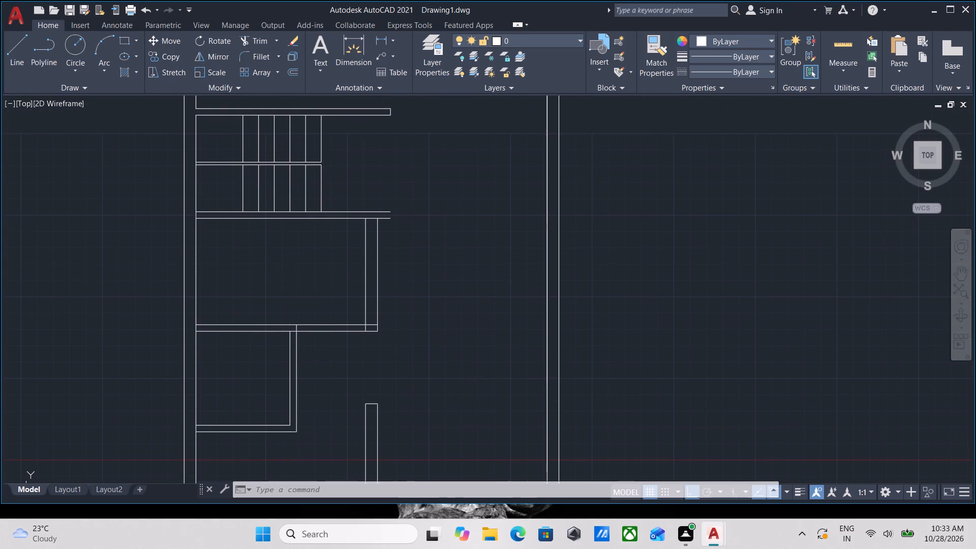
key("l")
key("Return")
scroll(407, 201, "up", 2)
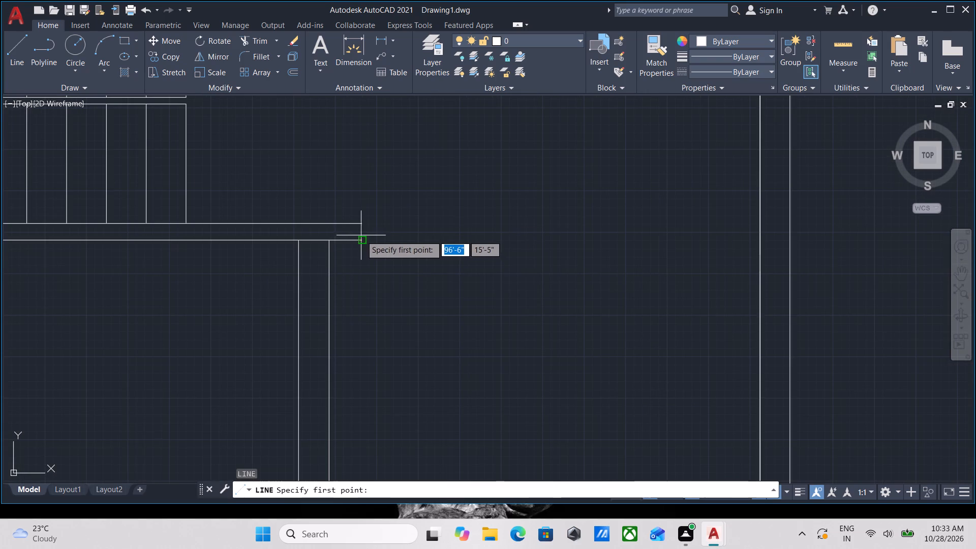
left_click(362, 239)
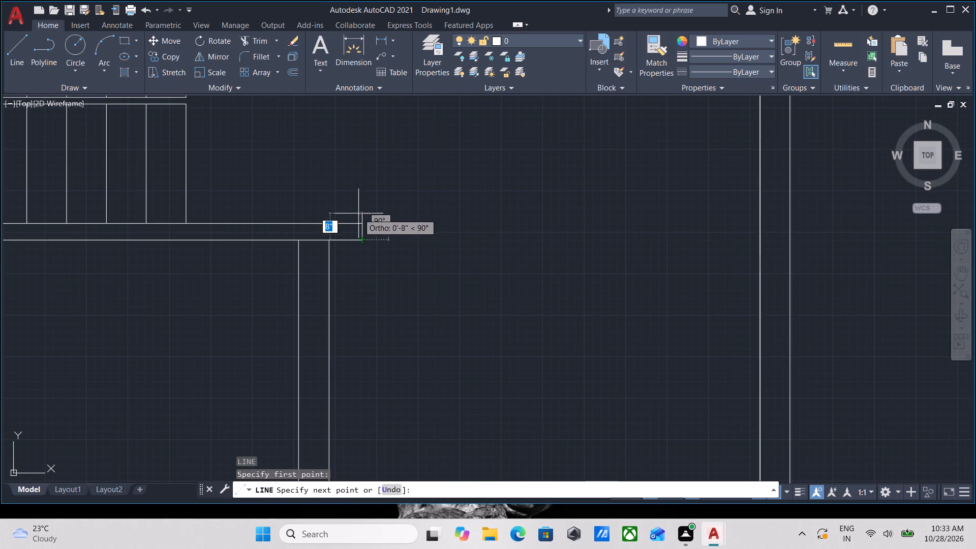
left_click(359, 224)
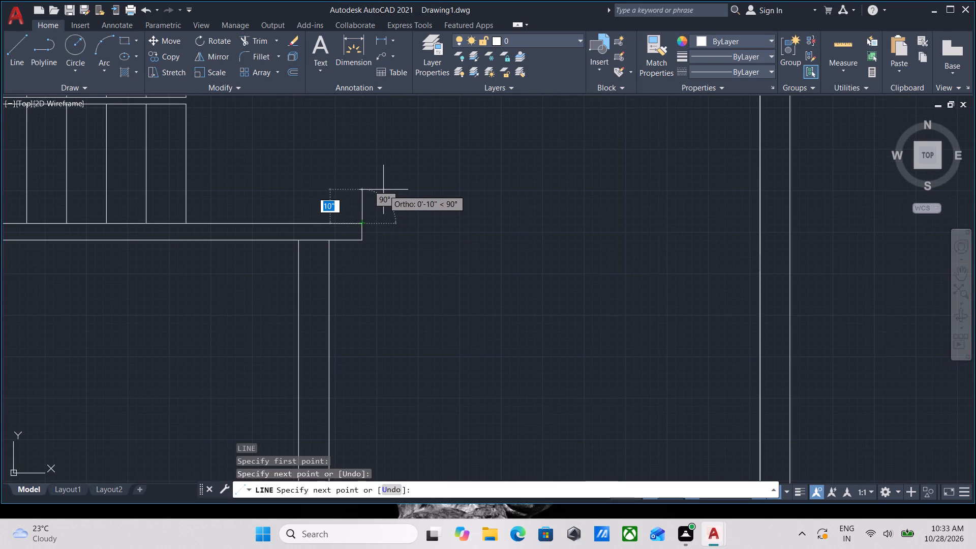
key("Escape")
scroll(335, 271, "down", 1)
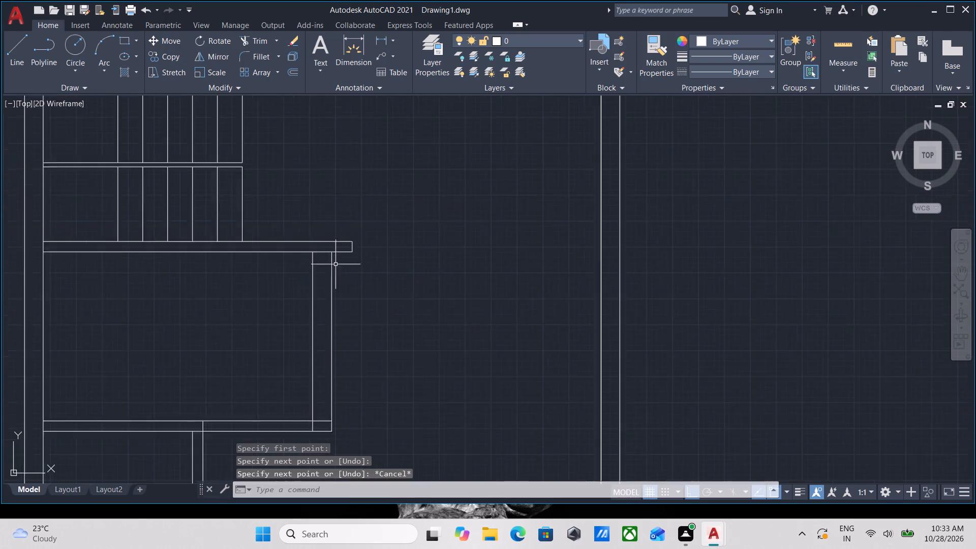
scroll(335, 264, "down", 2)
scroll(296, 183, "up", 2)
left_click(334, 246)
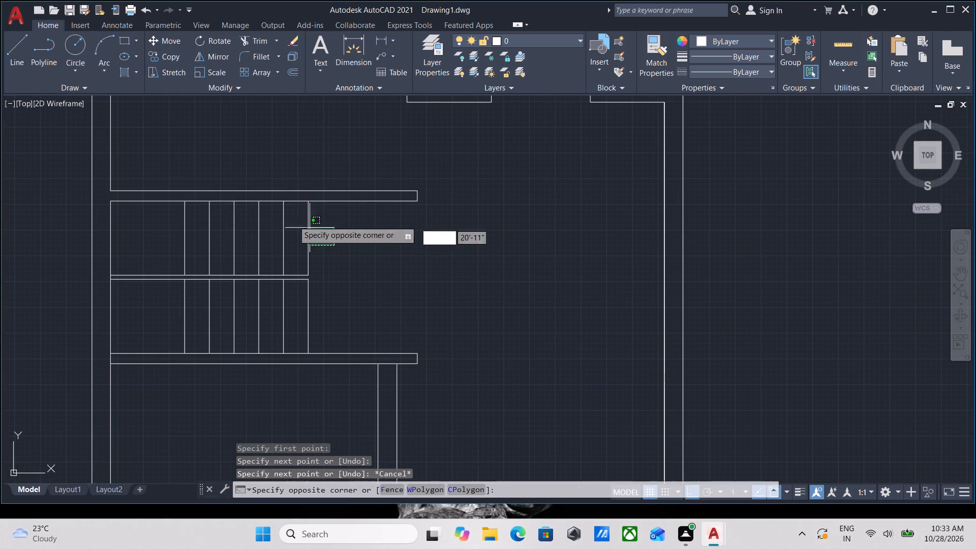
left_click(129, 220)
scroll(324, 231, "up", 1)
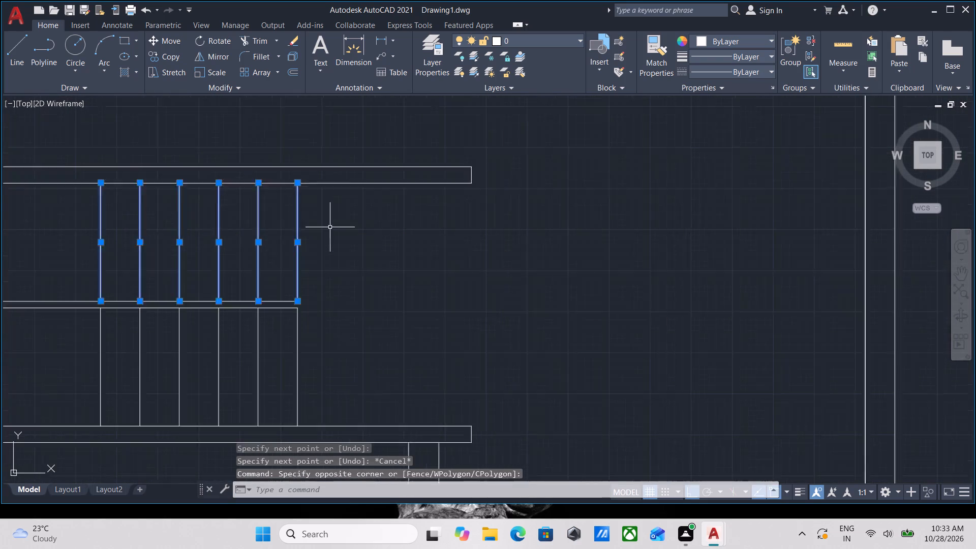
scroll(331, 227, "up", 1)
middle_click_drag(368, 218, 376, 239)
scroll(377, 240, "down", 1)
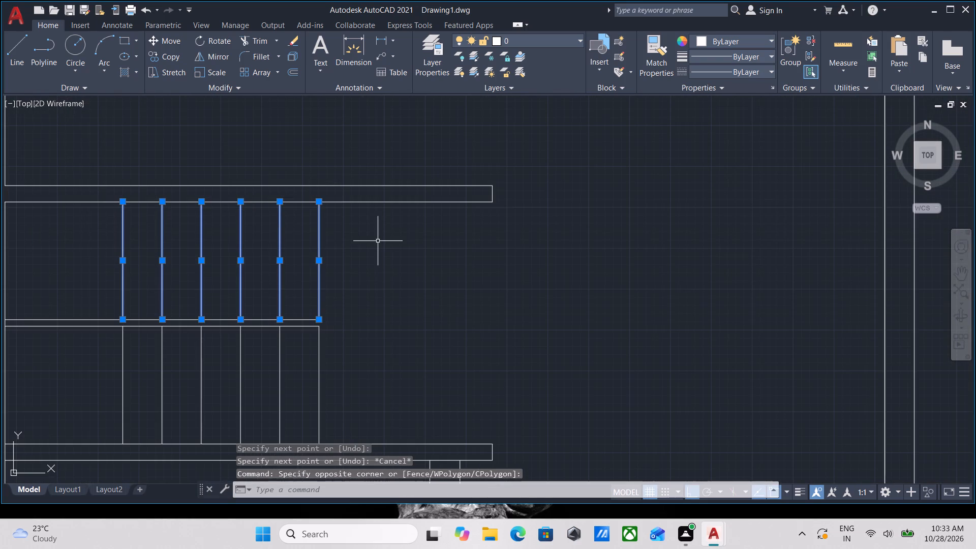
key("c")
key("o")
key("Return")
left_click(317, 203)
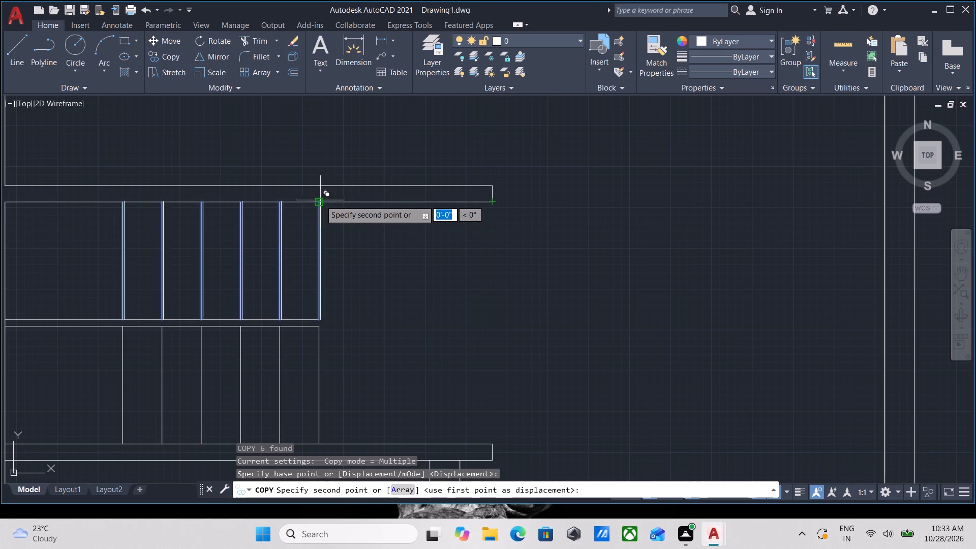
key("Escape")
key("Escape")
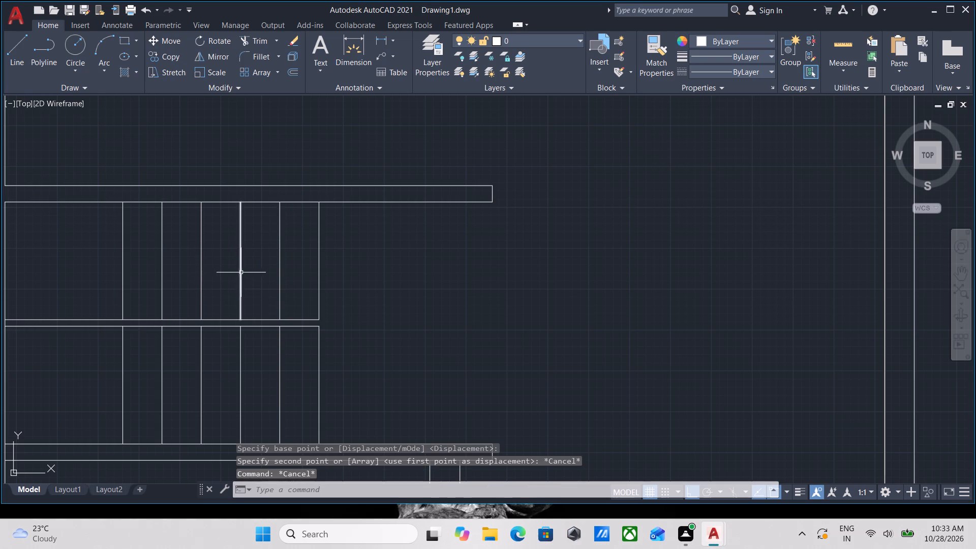
Copy the upper flight's four leftmost tread lines 5' to the right, so the first copy lands on the flight's end tread.
left_click(245, 270)
left_click(87, 223)
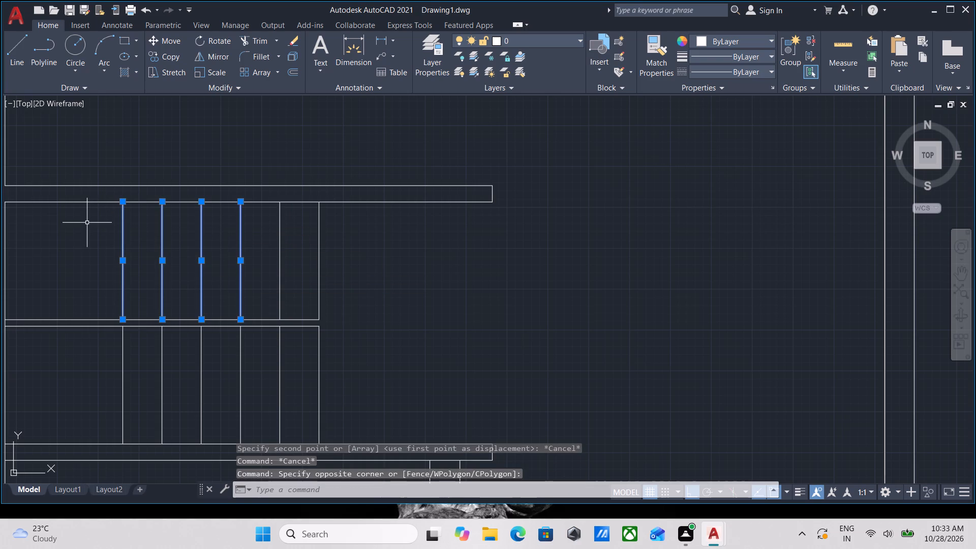
key("c")
key("o")
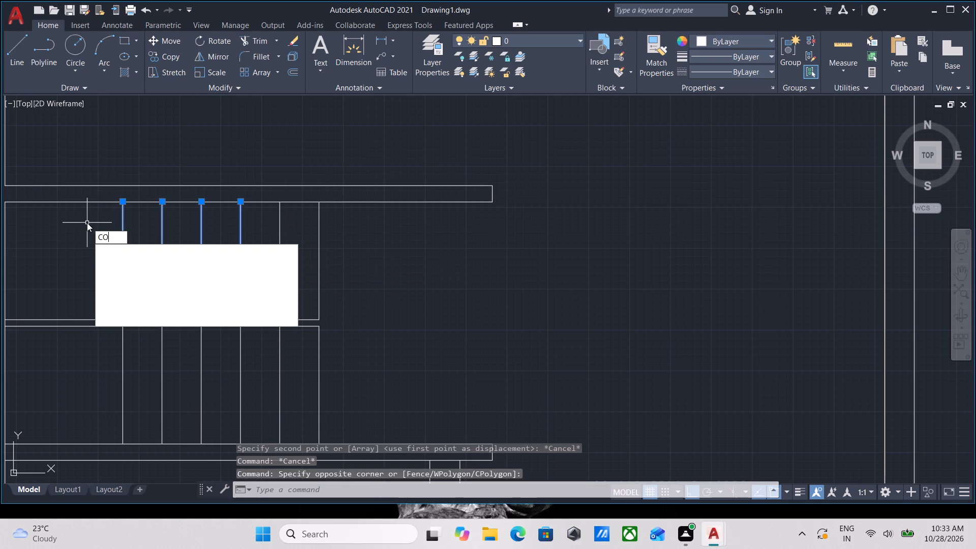
key("Return")
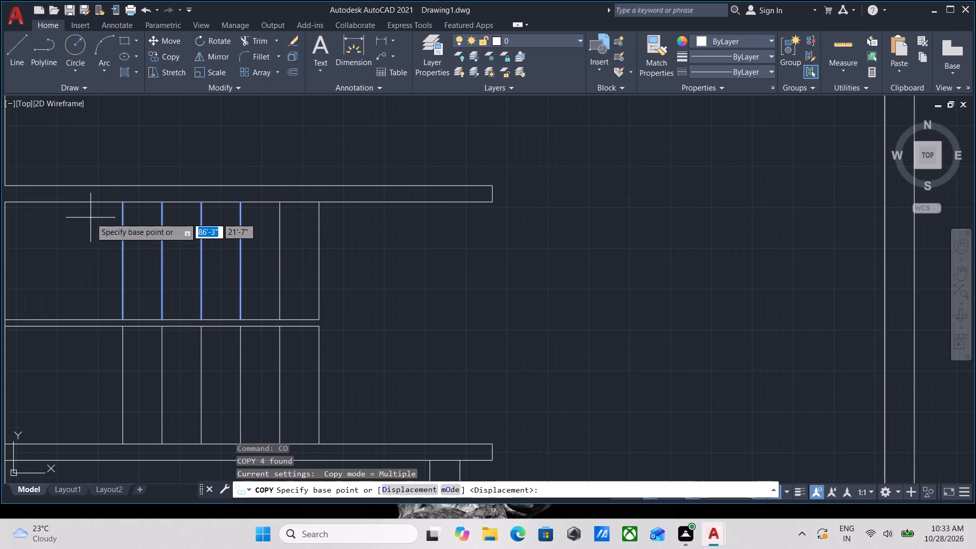
left_click(123, 199)
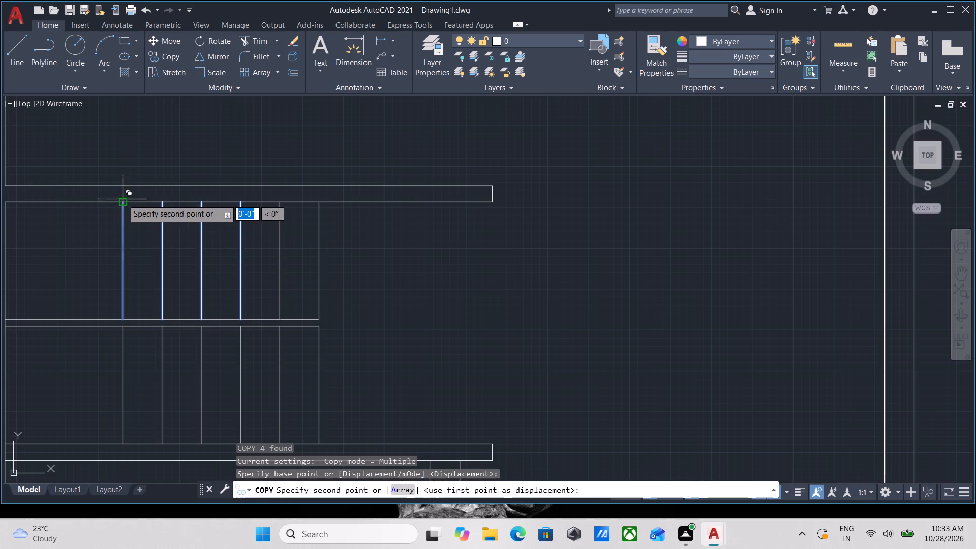
left_click(317, 202)
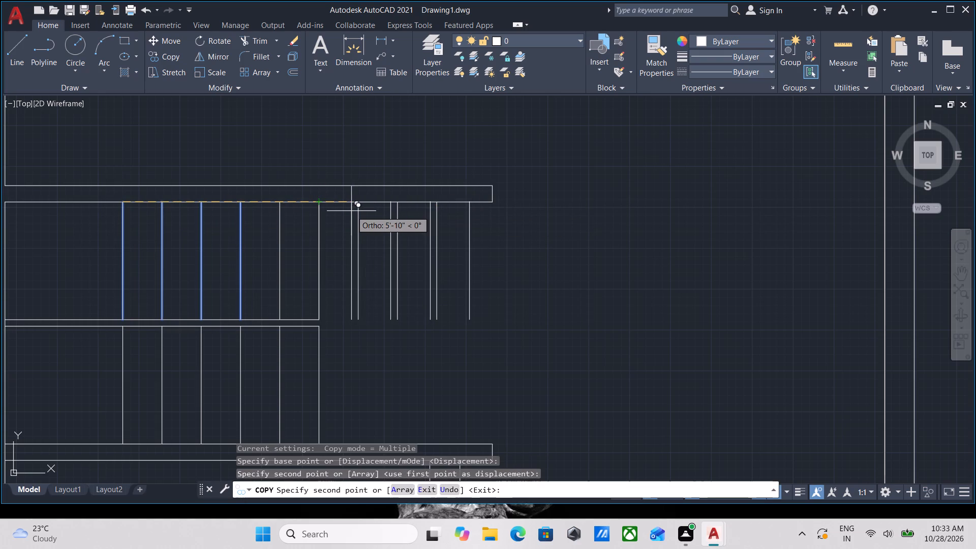
key("Escape")
Copy the rightmost tread line of the upper flight 1' further right.
scroll(473, 215, "down", 1)
left_click(474, 249)
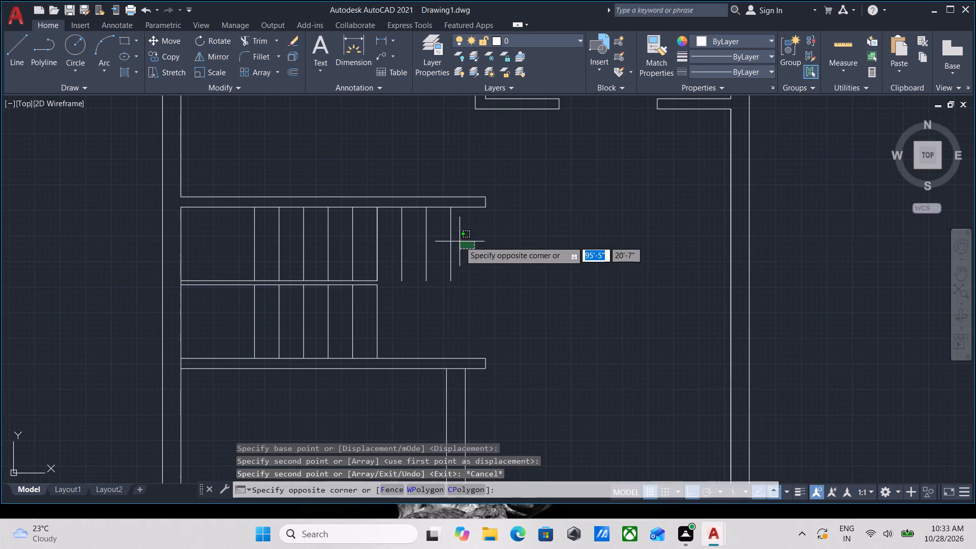
left_click(446, 226)
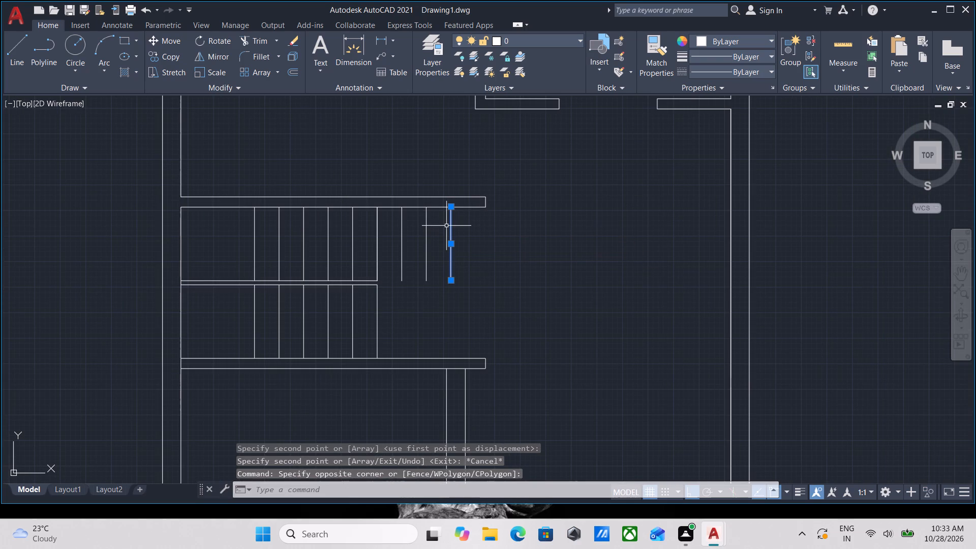
key("c")
key("o")
key("Return")
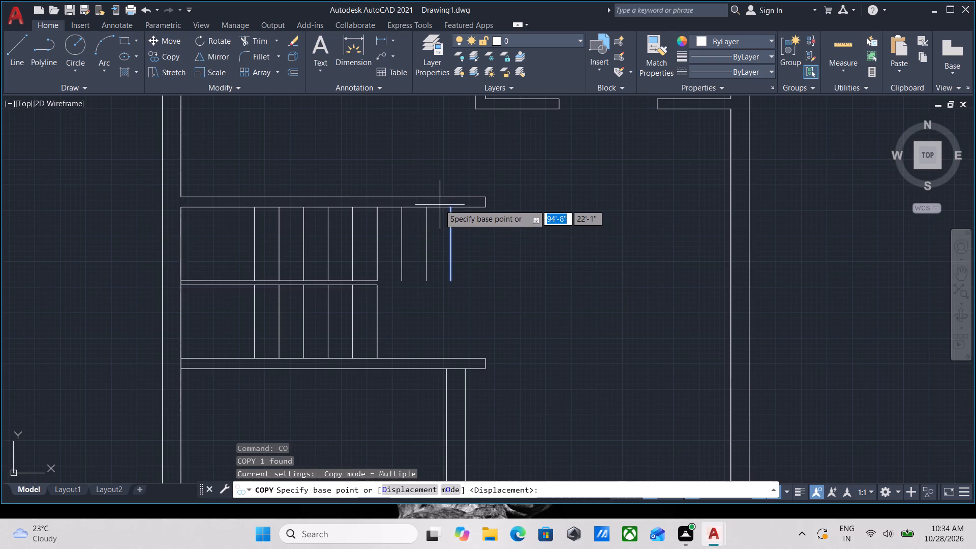
scroll(437, 204, "up", 2)
left_click(468, 210)
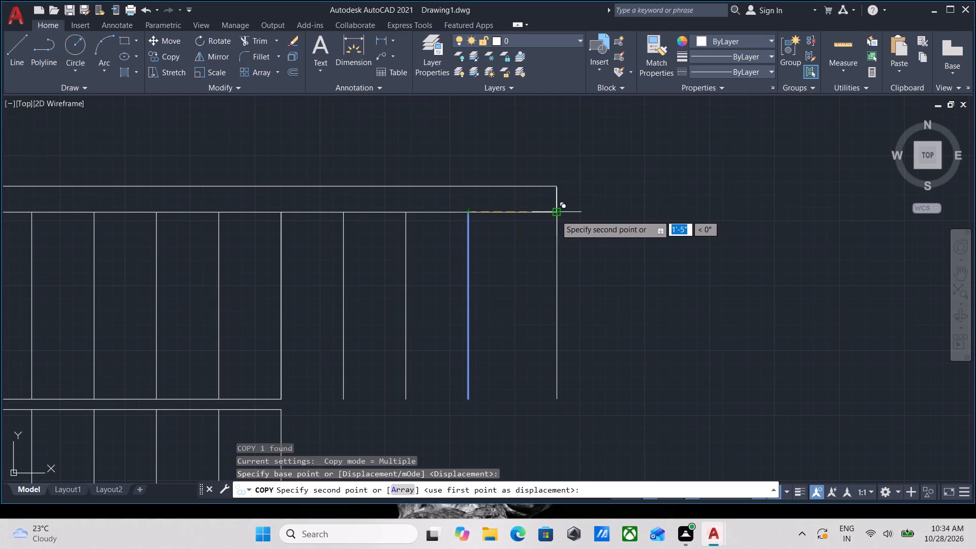
type("1'")
key("Return")
key("Escape")
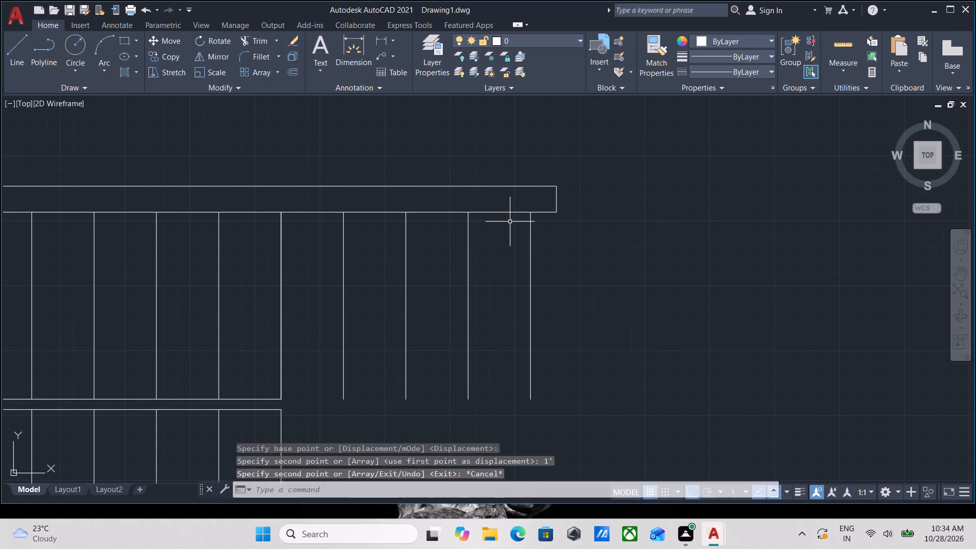
Stretch the upper line of the divider between the flights to the new last tread, making it 12' long.
scroll(510, 222, "down", 2)
scroll(365, 301, "up", 2)
scroll(457, 279, "up", 1)
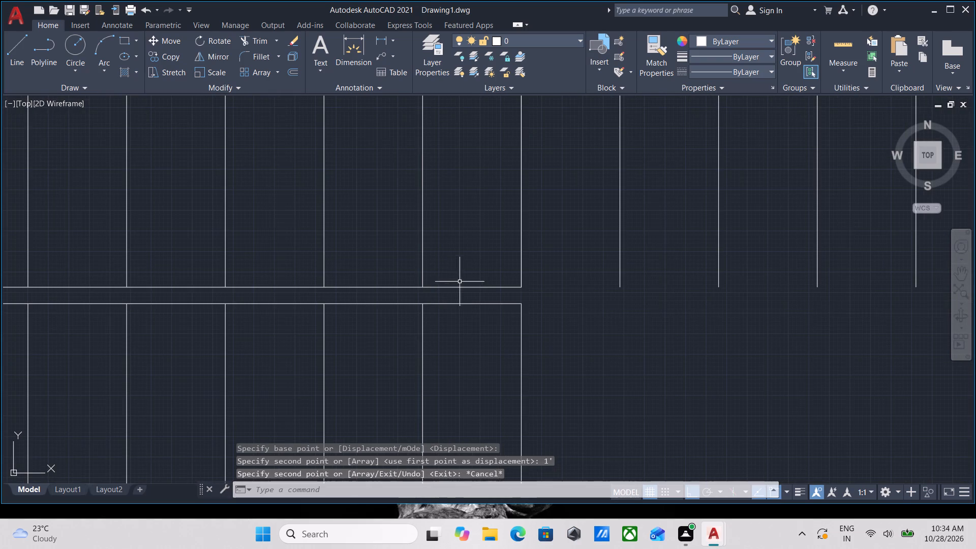
left_click(471, 294)
left_click(456, 249)
scroll(529, 304, "down", 2)
middle_click_drag(525, 304, 361, 303)
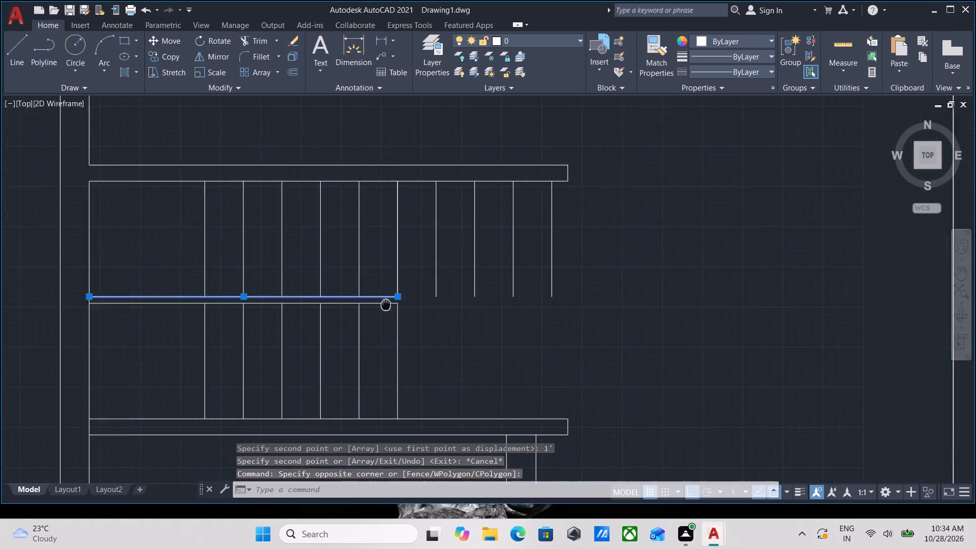
middle_click_drag(361, 303, 331, 302)
left_click(331, 297)
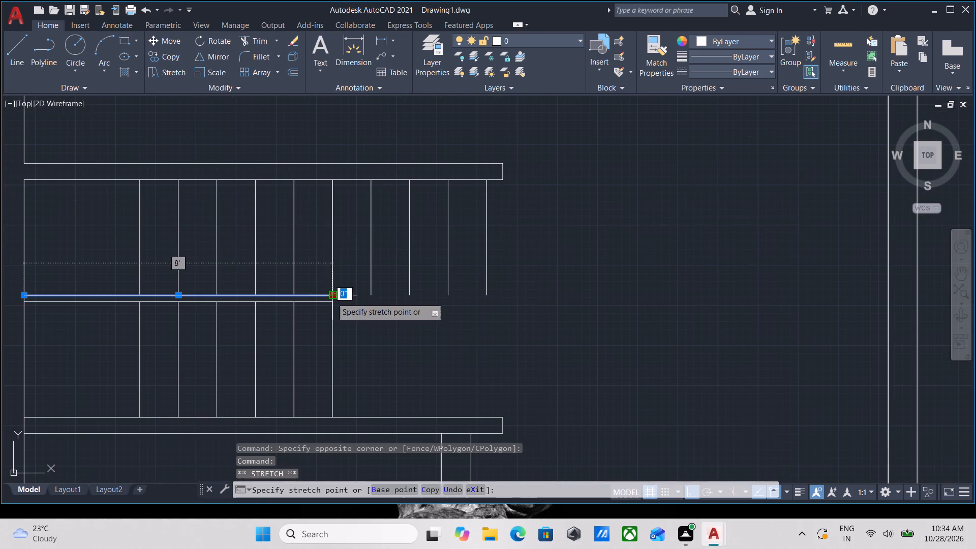
left_click(489, 294)
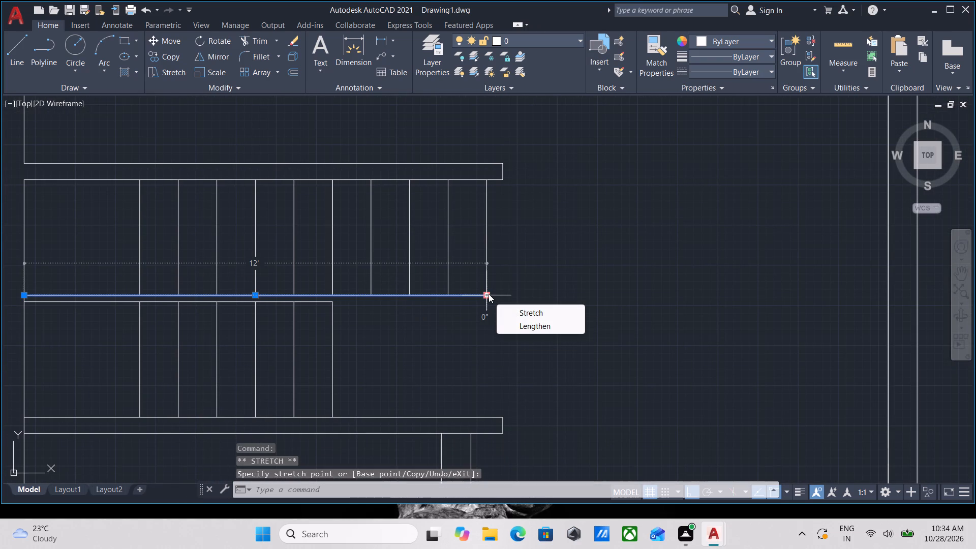
key("Escape")
Stretch the lower line of the divider 4' to the right, level with the end of the upper line.
scroll(313, 307, "up", 3)
left_click(326, 309)
left_click(298, 271)
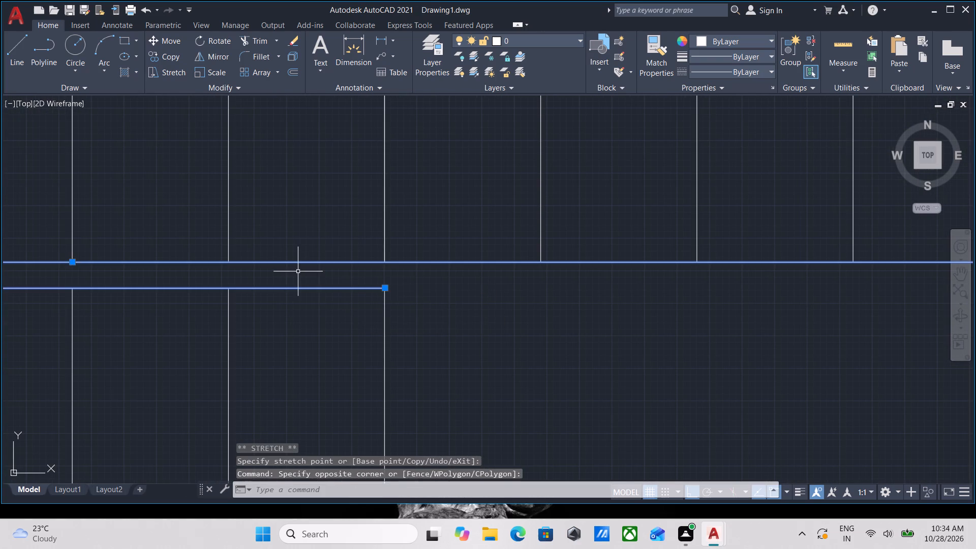
left_click(384, 289)
middle_click_drag(547, 302, 281, 306)
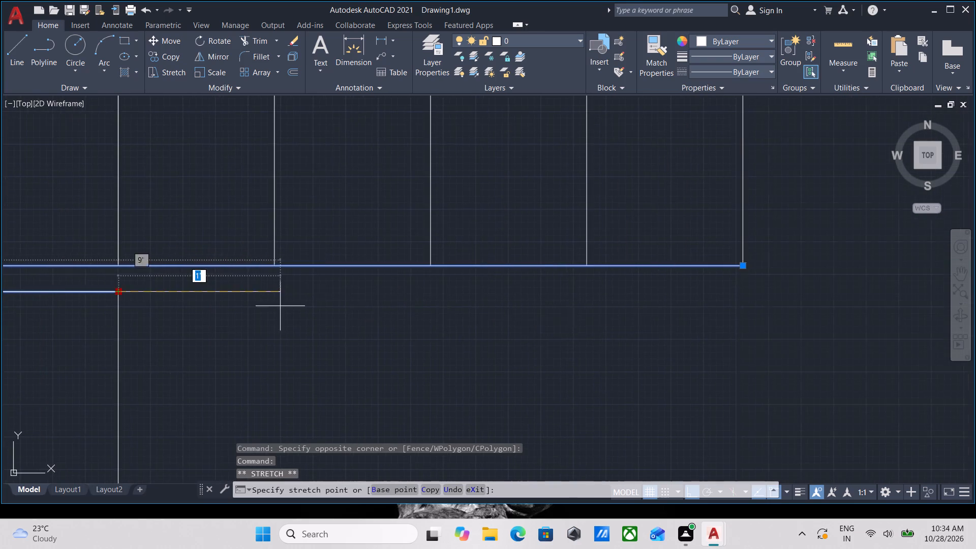
scroll(466, 306, "down", 1)
middle_click_drag(467, 306, 323, 316)
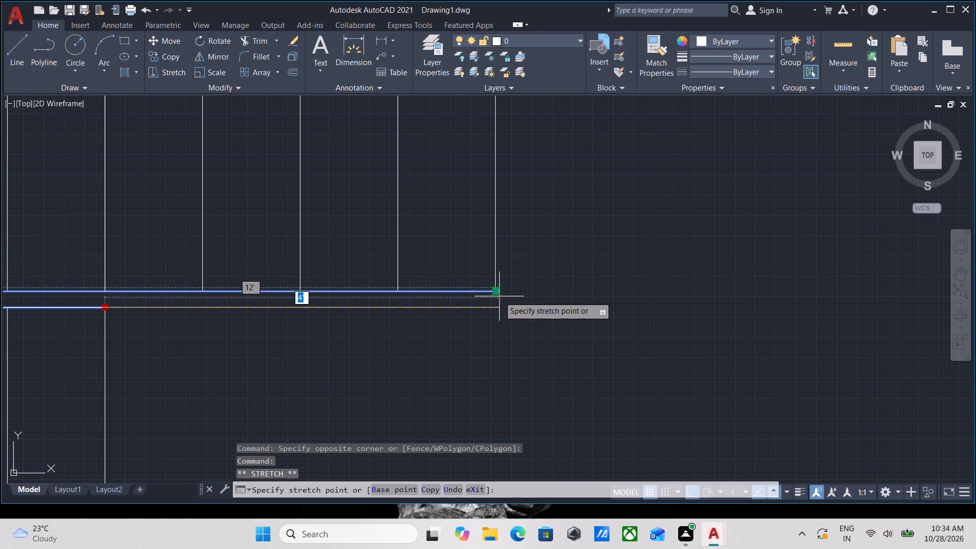
left_click(499, 309)
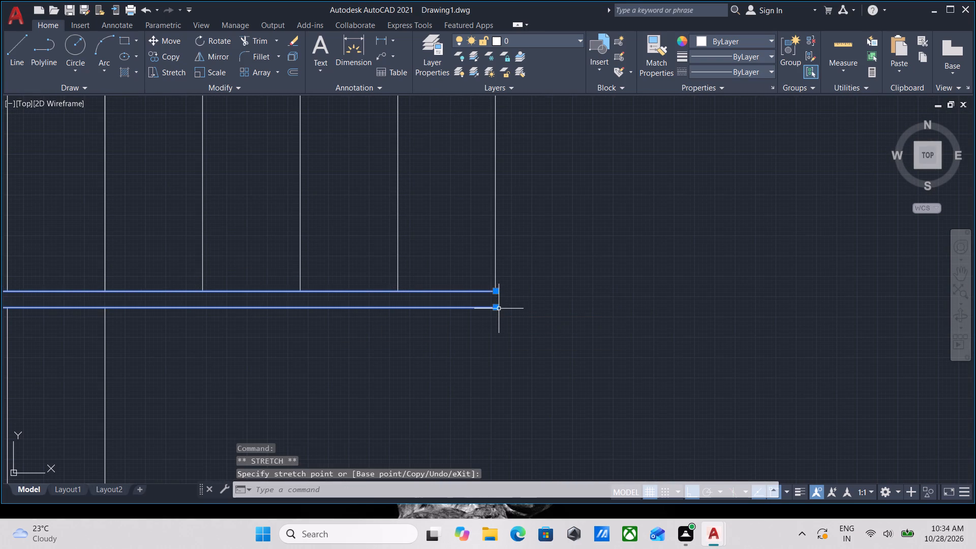
key("Escape")
Examine the lengthened upper flight against the lower flight and the rooms below the stairs.
scroll(169, 330, "down", 2)
middle_click_drag(188, 336, 286, 334)
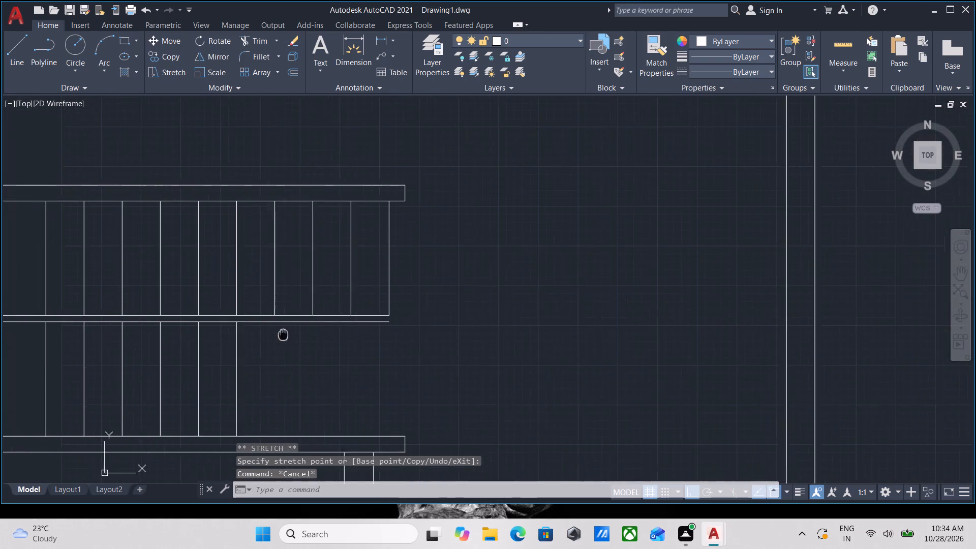
middle_click_drag(286, 334, 289, 332)
scroll(308, 323, "up", 1)
scroll(309, 323, "down", 3)
scroll(234, 370, "up", 2)
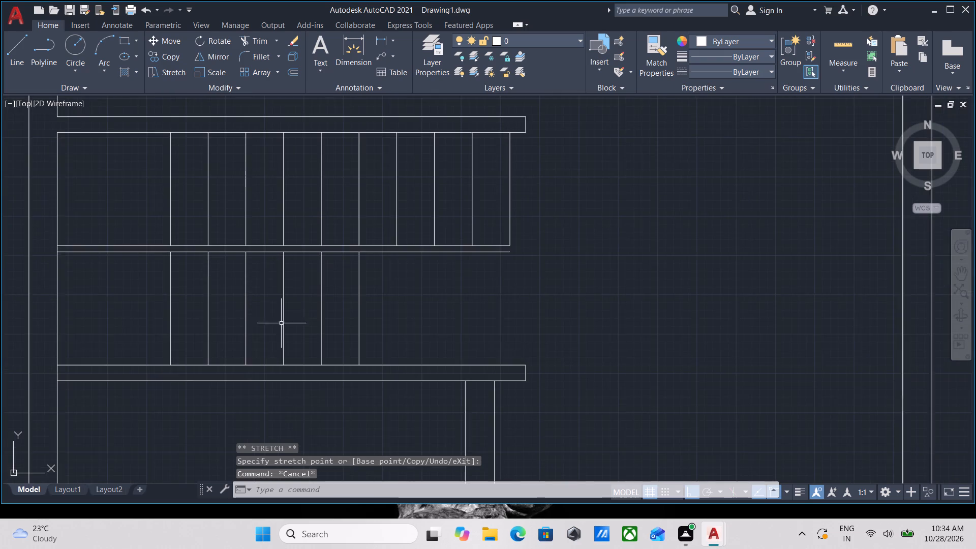
scroll(340, 284, "down", 2)
middle_click_drag(368, 292, 408, 266)
middle_click_drag(361, 333, 341, 280)
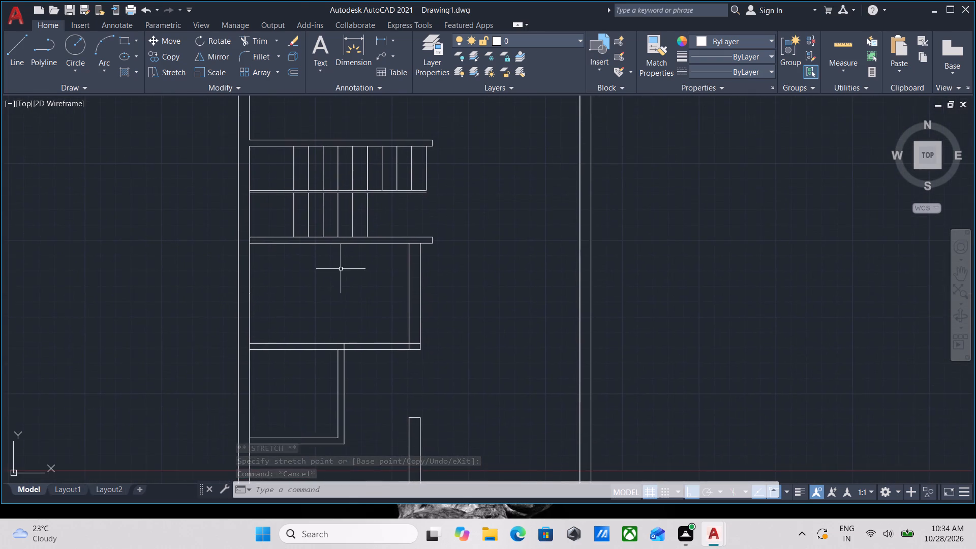
Examine the small room below the stairs and the gap between it and the lower part of the central partition.
scroll(246, 329, "down", 3)
scroll(174, 293, "up", 2)
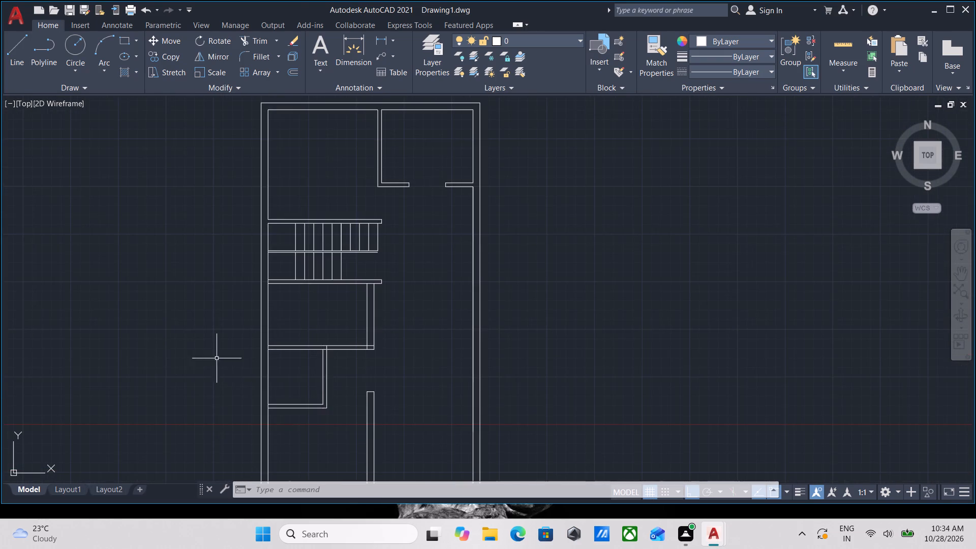
scroll(304, 398, "up", 3)
scroll(459, 374, "down", 2)
middle_click_drag(463, 371, 484, 354)
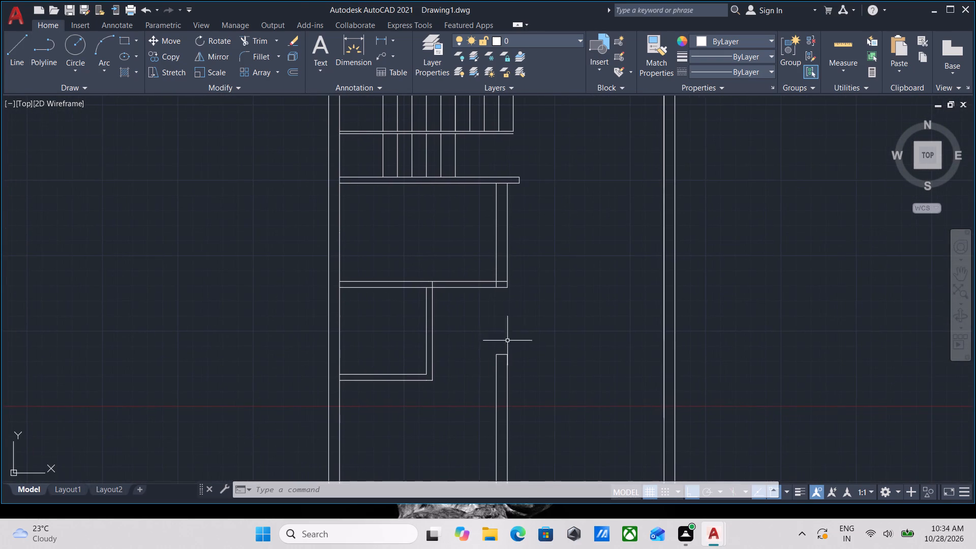
scroll(447, 374, "up", 1)
scroll(469, 355, "down", 1)
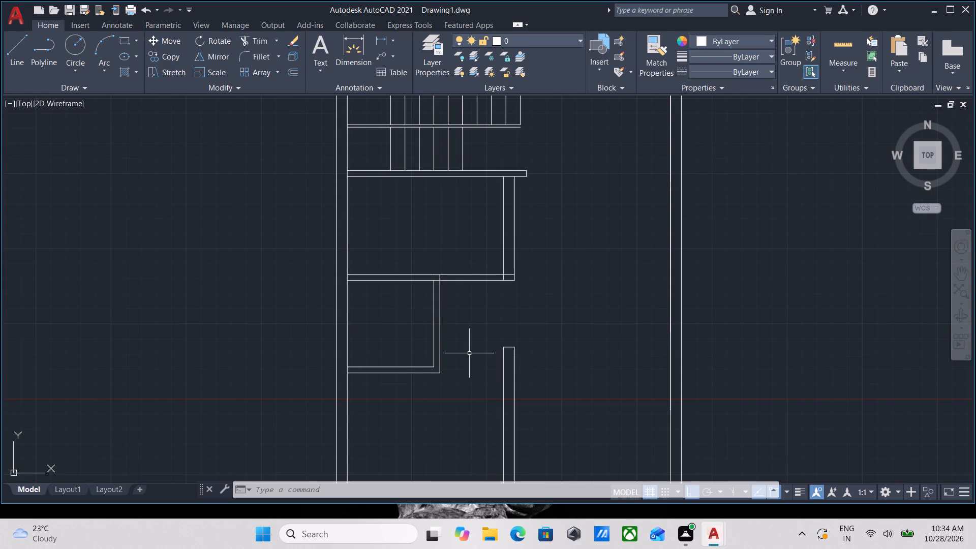
scroll(469, 353, "up", 1)
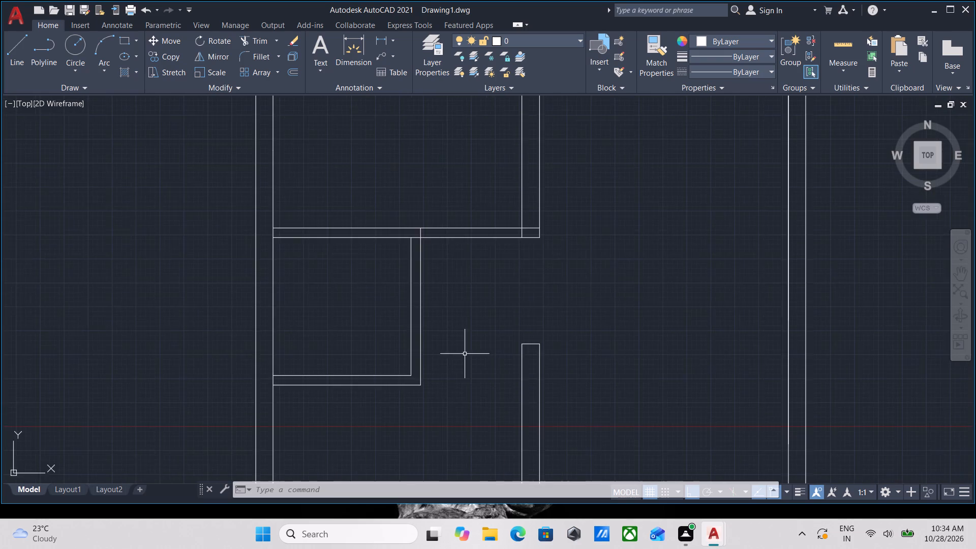
scroll(465, 354, "down", 2)
middle_click_drag(465, 354, 423, 340)
scroll(432, 344, "up", 1)
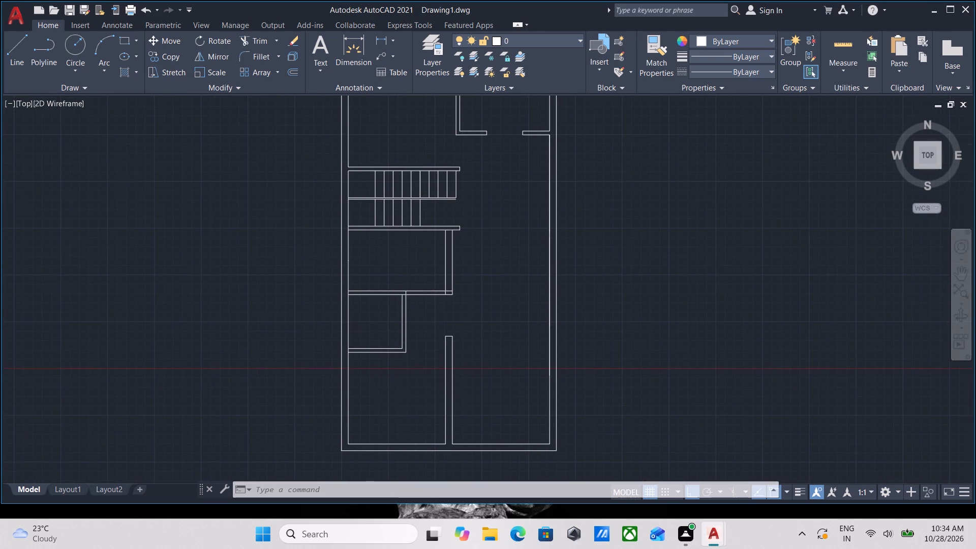
scroll(445, 328, "down", 1)
scroll(452, 332, "up", 2)
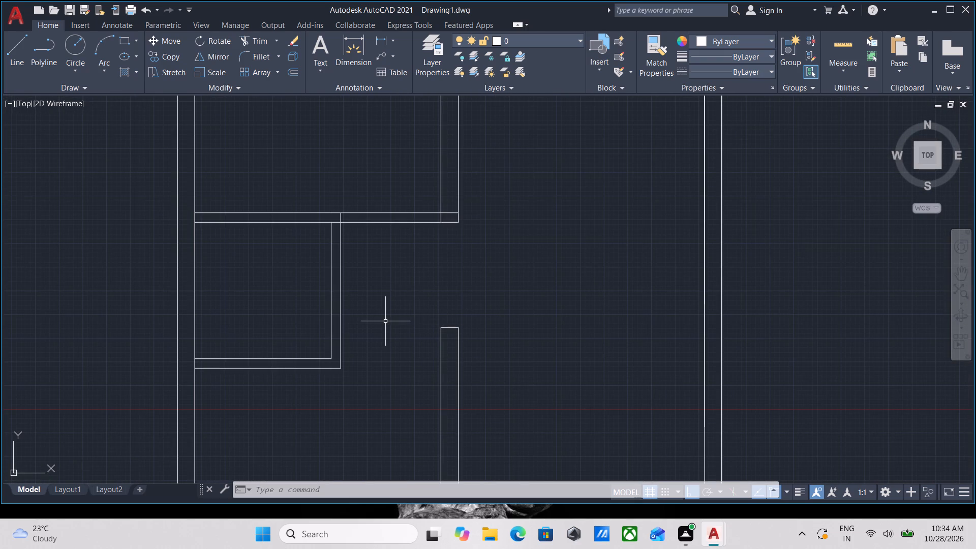
scroll(385, 321, "down", 2)
middle_click_drag(385, 321, 456, 357)
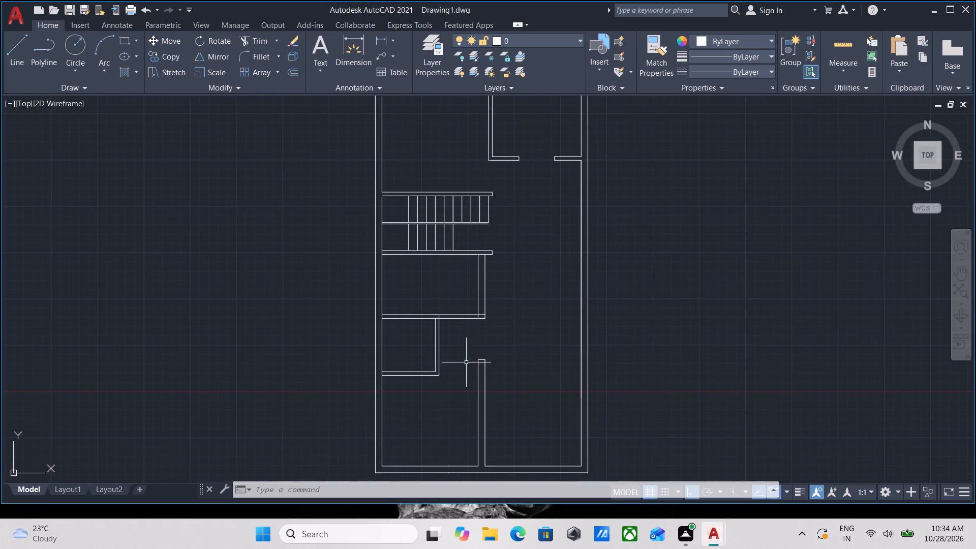
scroll(466, 362, "up", 2)
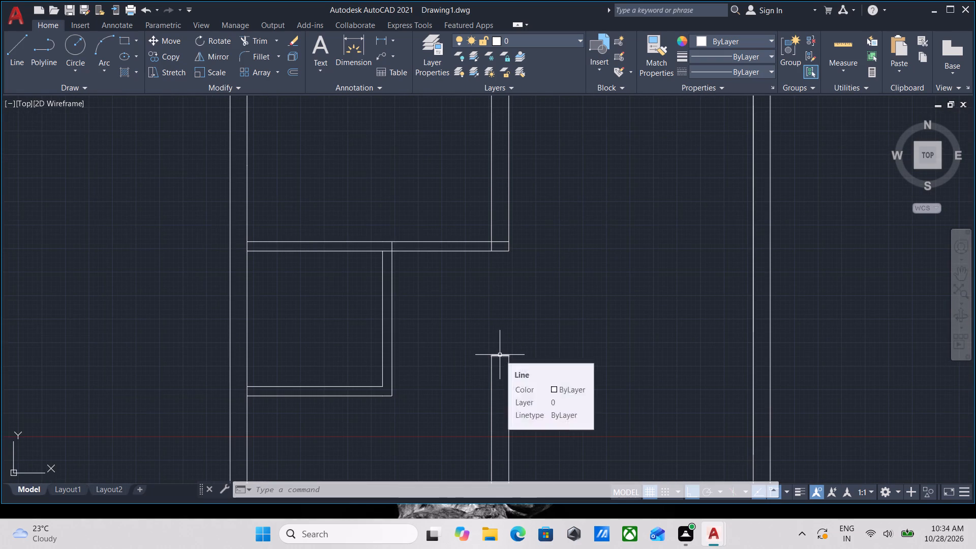
scroll(500, 353, "down", 1)
middle_click_drag(500, 353, 507, 388)
type("TR")
key("Escape")
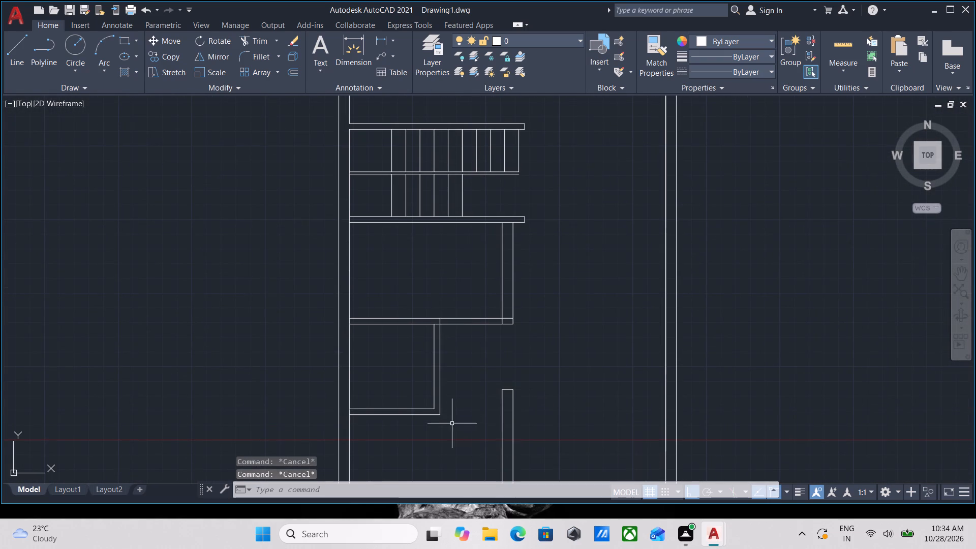
scroll(449, 423, "up", 1)
scroll(475, 393, "down", 1)
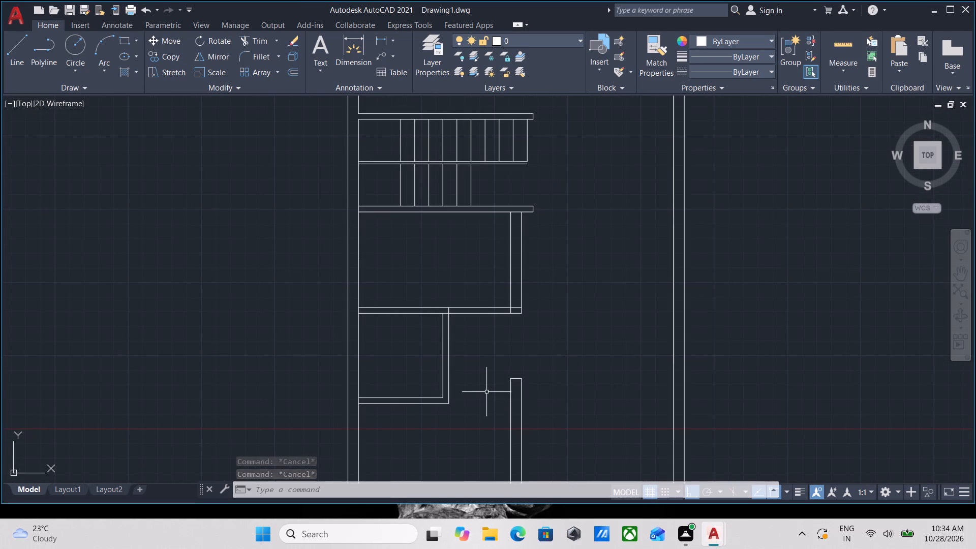
scroll(478, 410, "up", 1)
scroll(459, 384, "down", 2)
middle_click_drag(459, 384, 460, 386)
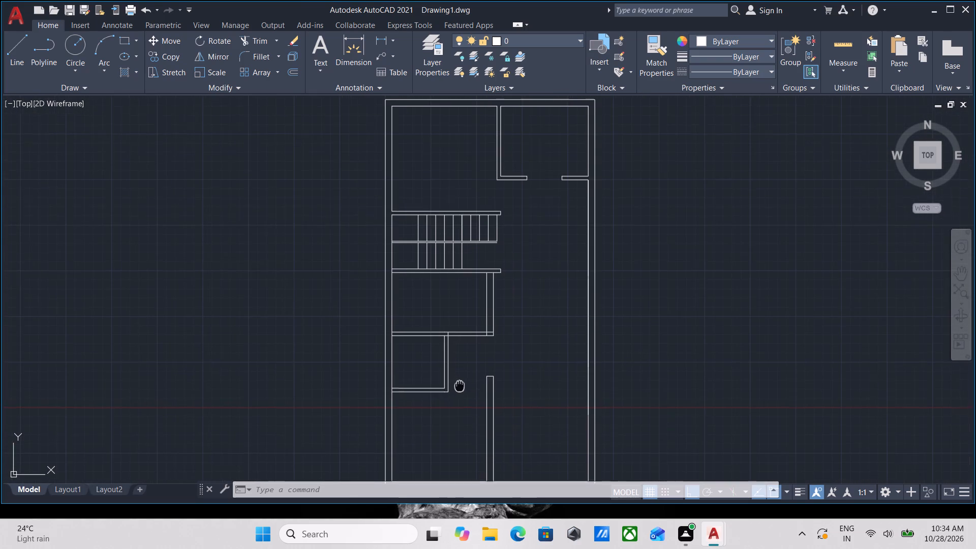
middle_click_drag(460, 386, 468, 386)
Extend the outer line of the small lower room's bottom wall to the right until it meets the central partition.
scroll(468, 384, "up", 2)
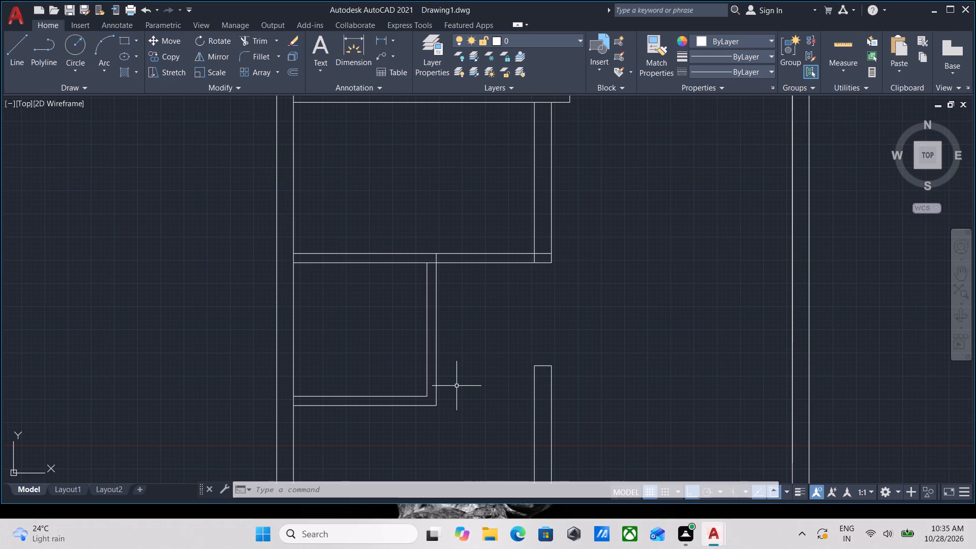
key("e")
key("x")
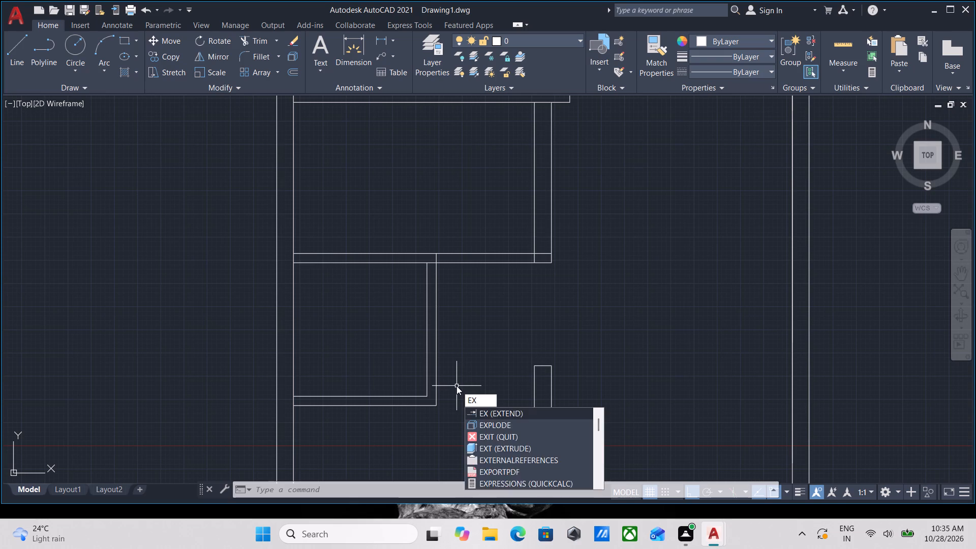
key("Return")
left_click(433, 405)
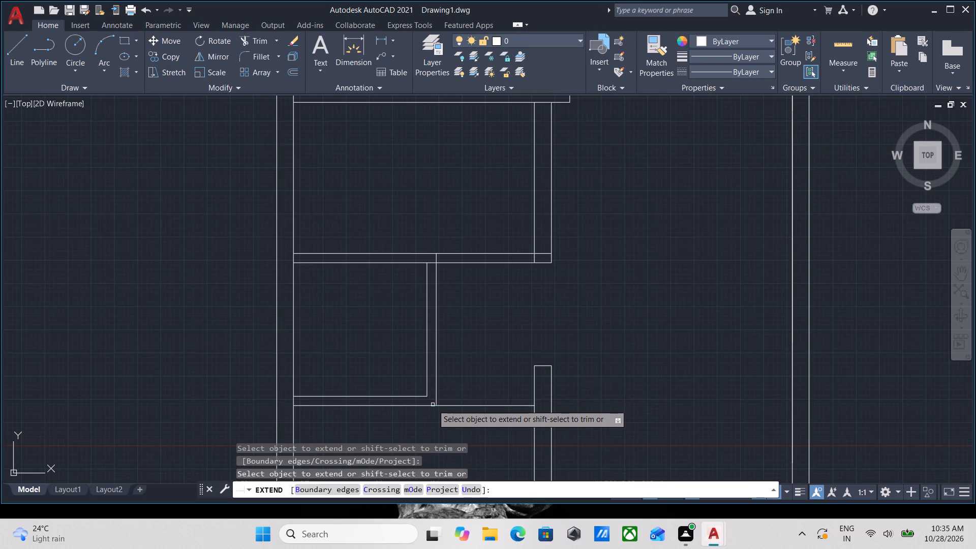
key("Escape")
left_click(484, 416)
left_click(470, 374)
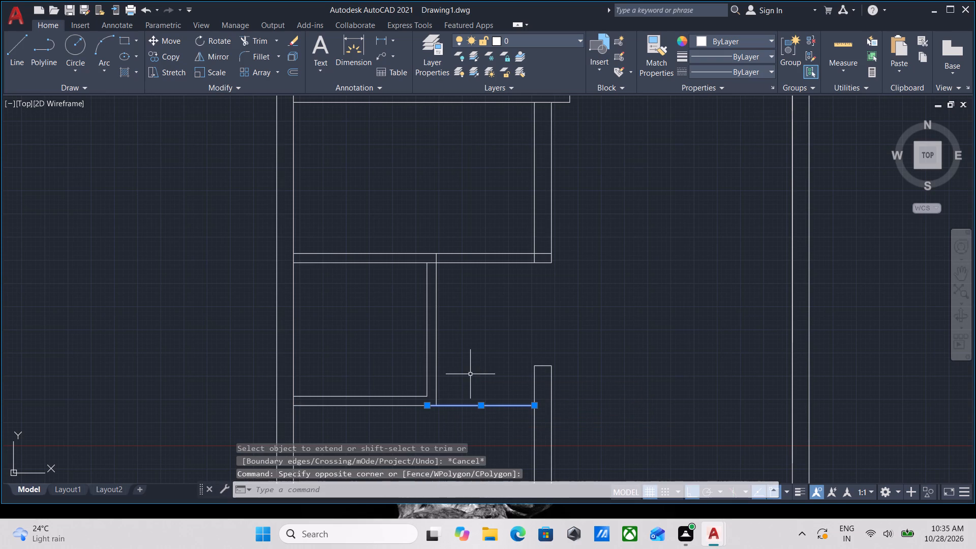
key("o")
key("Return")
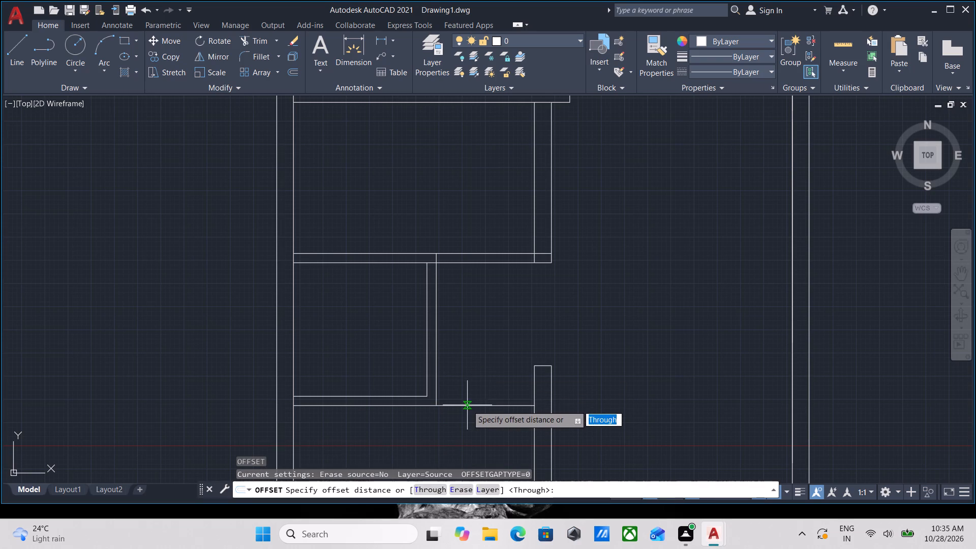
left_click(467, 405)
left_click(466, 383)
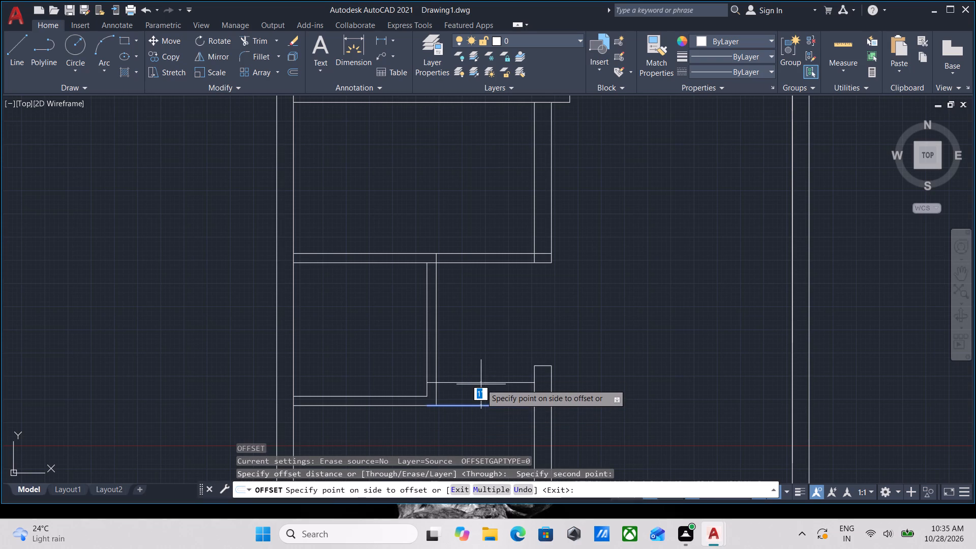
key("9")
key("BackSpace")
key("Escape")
Offset the extended wall line 5" upward to form the wall between the small room and the central partition.
left_click(489, 419)
left_click(470, 373)
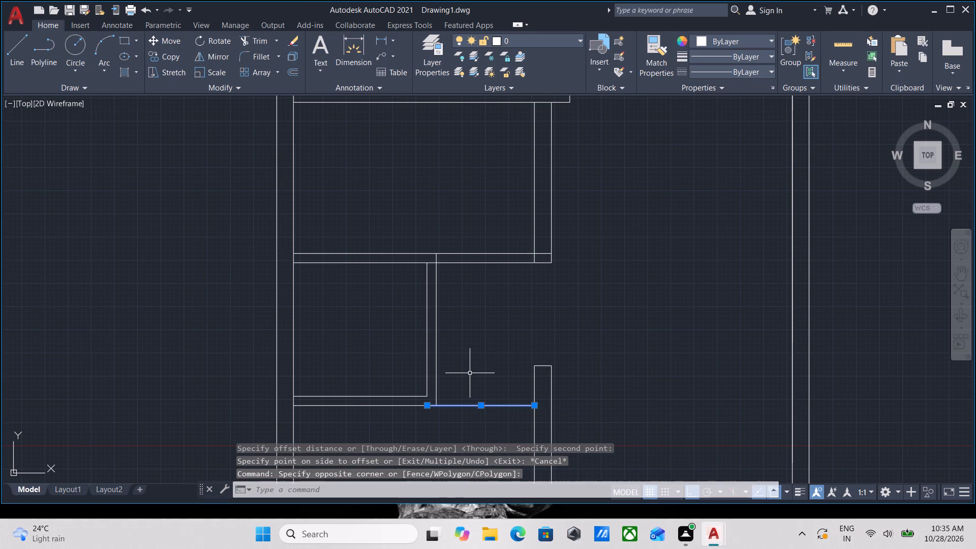
key("o")
key("Return")
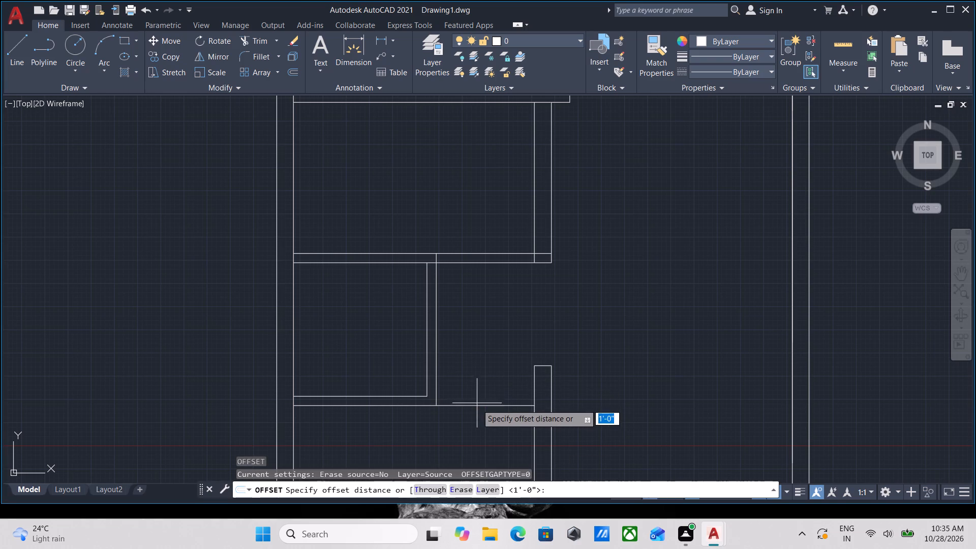
left_click(477, 407)
left_click(480, 367)
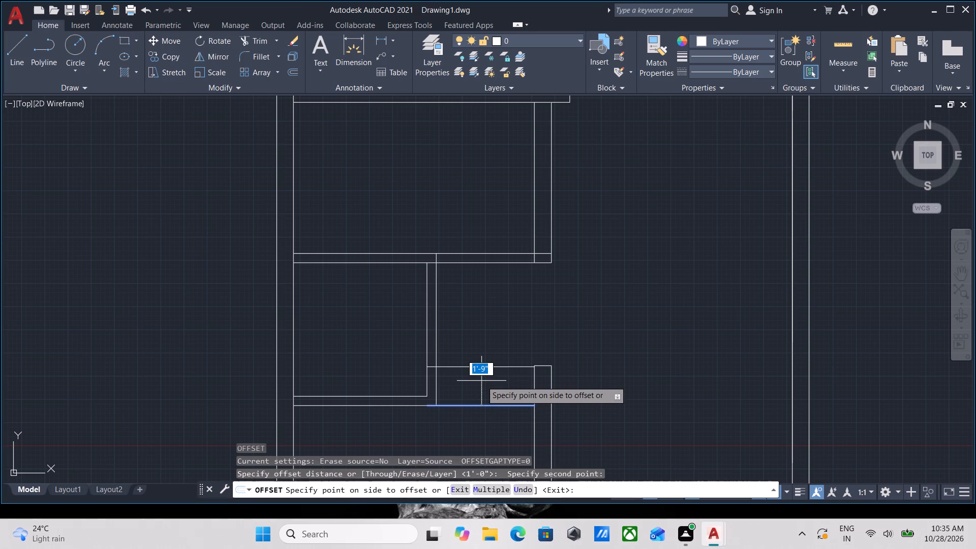
key("5")
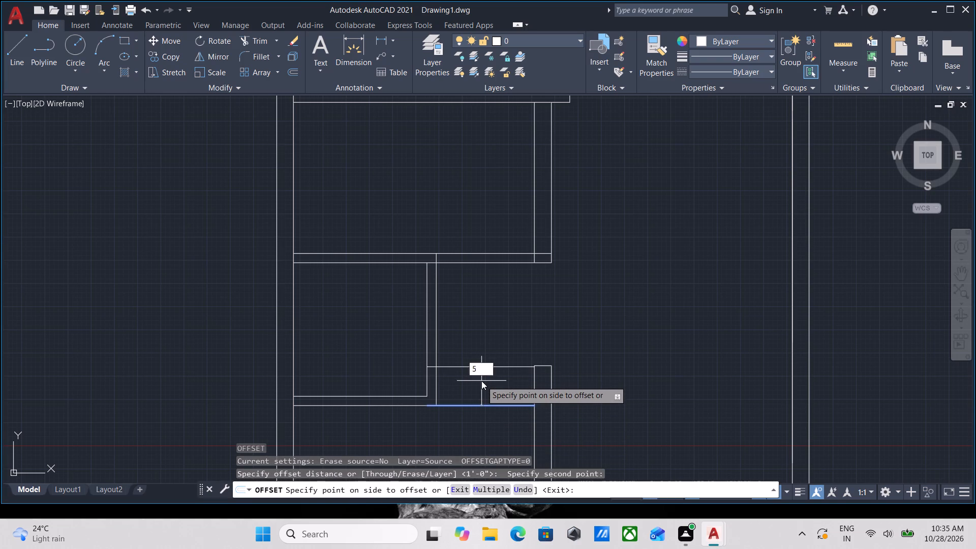
key("Return")
key("Escape")
Trim the new upper wall line where it crosses the small room's right-hand wall.
scroll(433, 403, "up", 2)
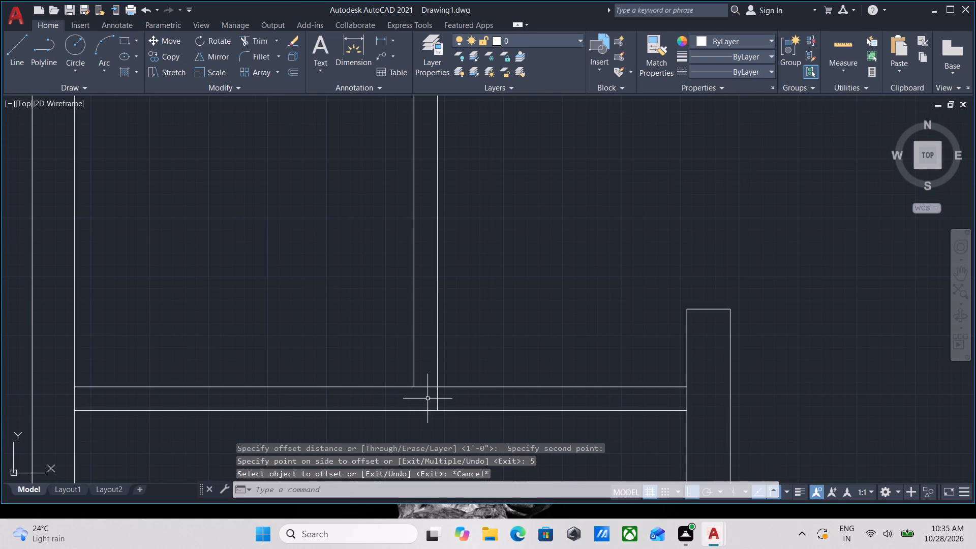
type("TR")
key("Return")
left_click(428, 398)
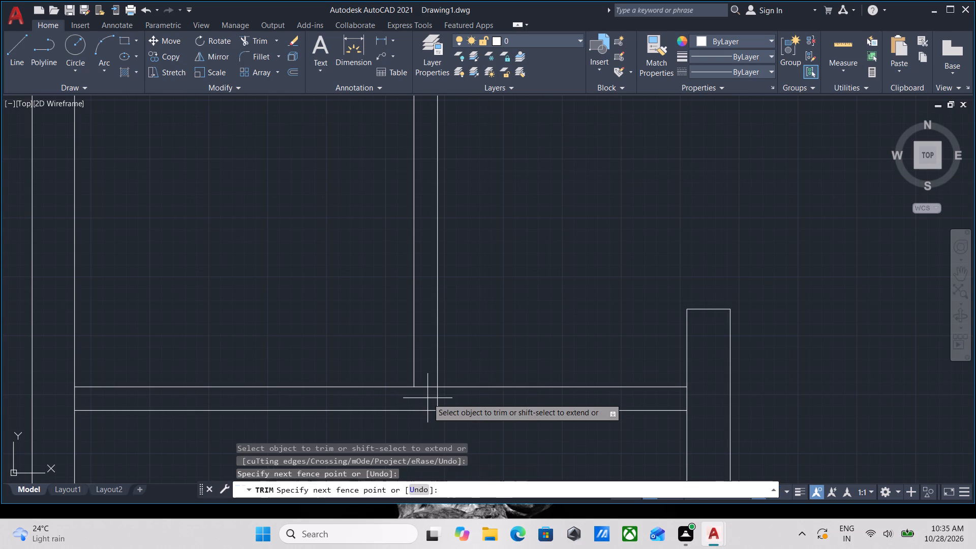
left_click(425, 368)
key("Escape")
Examine the new wall section in relation to the rooms, the staircase and the central partition.
scroll(446, 368, "down", 3)
scroll(524, 372, "down", 1)
scroll(506, 369, "up", 3)
scroll(450, 360, "down", 3)
middle_click_drag(440, 355, 386, 316)
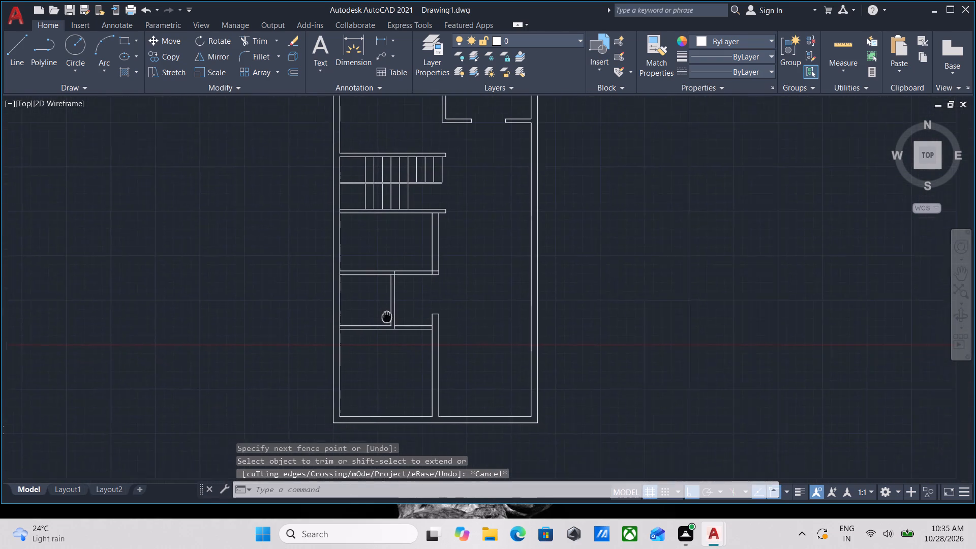
middle_click_drag(386, 316, 375, 314)
scroll(373, 314, "up", 1)
scroll(338, 284, "up", 2)
scroll(348, 279, "down", 1)
middle_click_drag(349, 279, 363, 337)
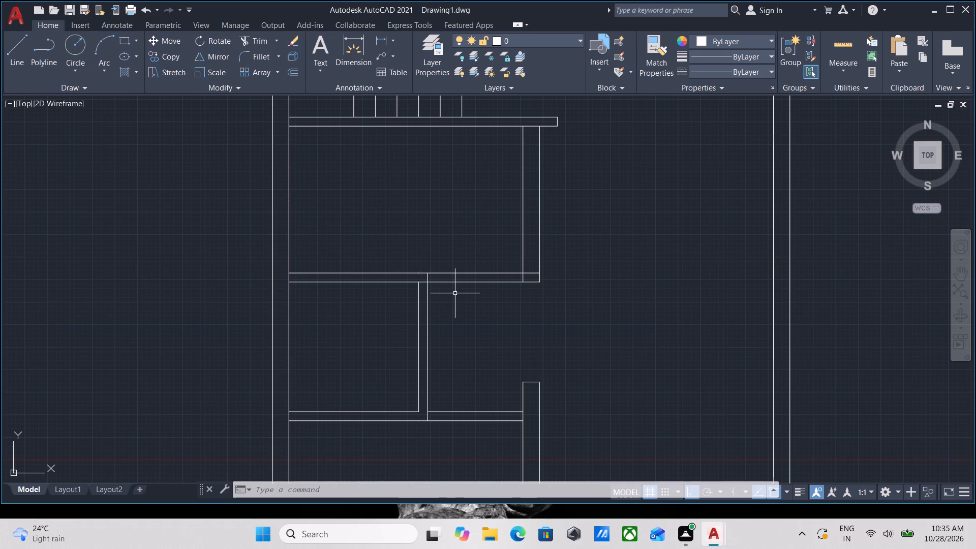
scroll(455, 293, "down", 1)
middle_click_drag(459, 308, 466, 362)
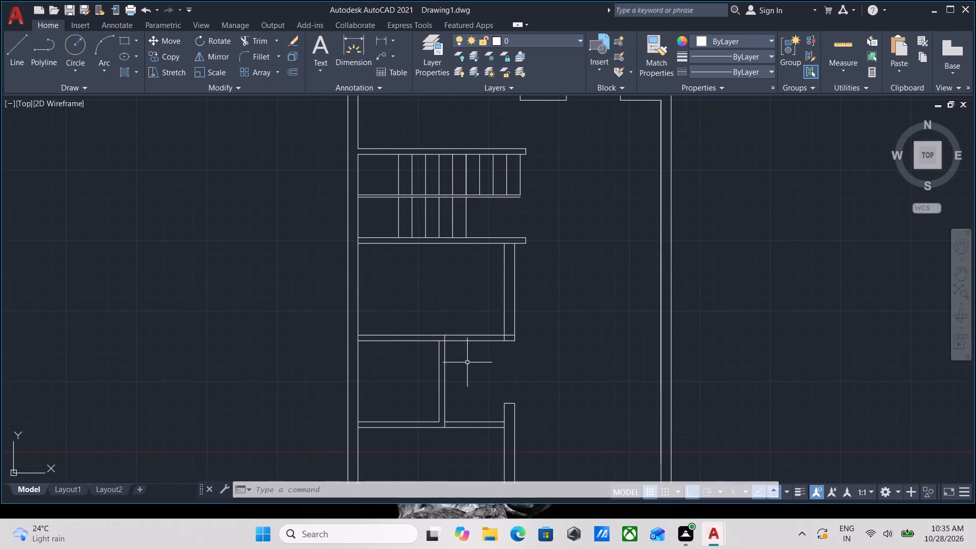
scroll(495, 407, "up", 1)
scroll(482, 327, "down", 1)
Trim the central partition's left line between the two lines of the new 5" wall to open the junction.
middle_click_drag(480, 327, 579, 273)
scroll(601, 363, "up", 1)
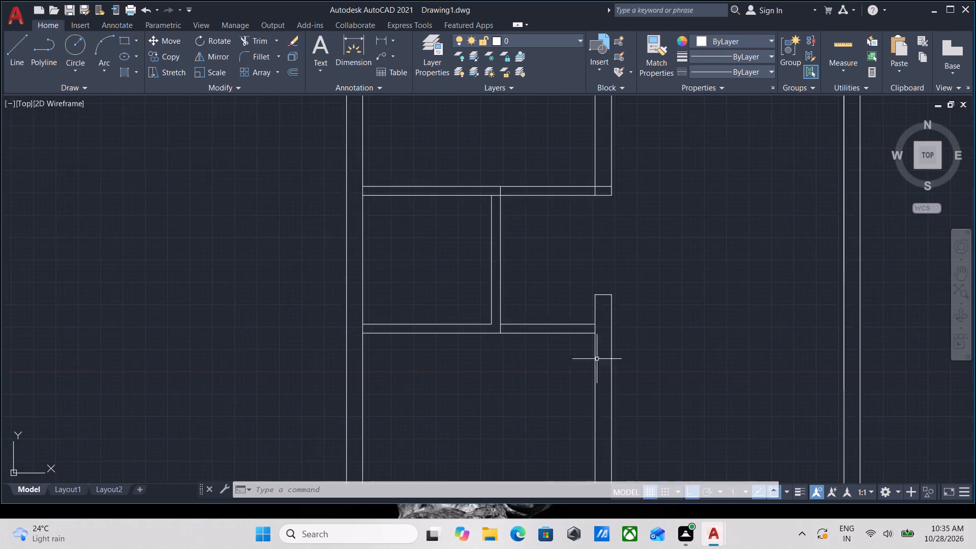
scroll(595, 356, "up", 1)
type("TR")
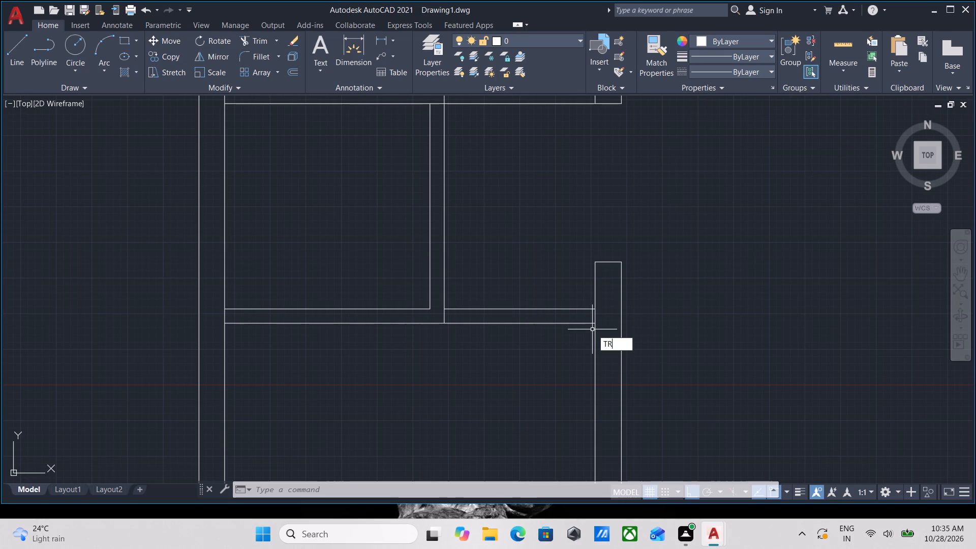
key("Return")
scroll(617, 317, "up", 2)
left_click(580, 316)
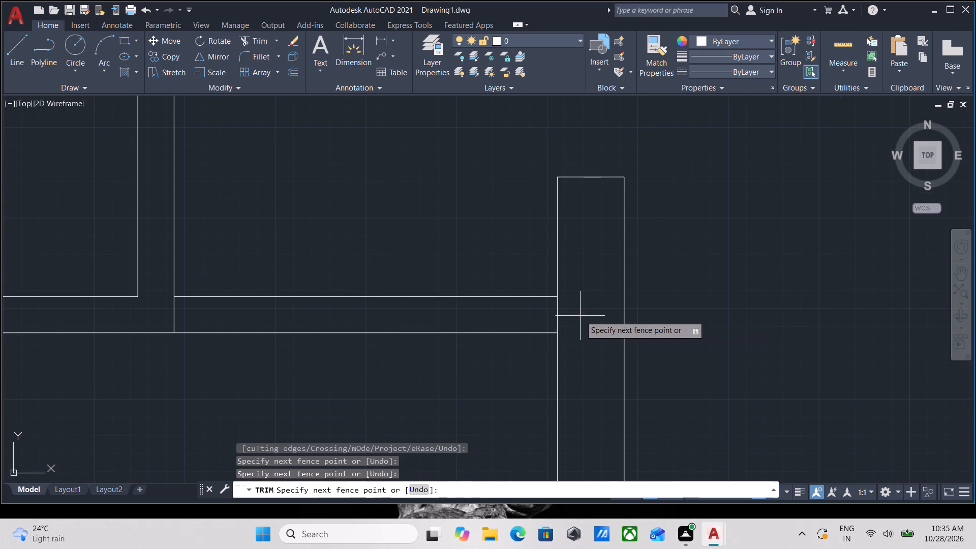
left_click(531, 314)
key("Escape")
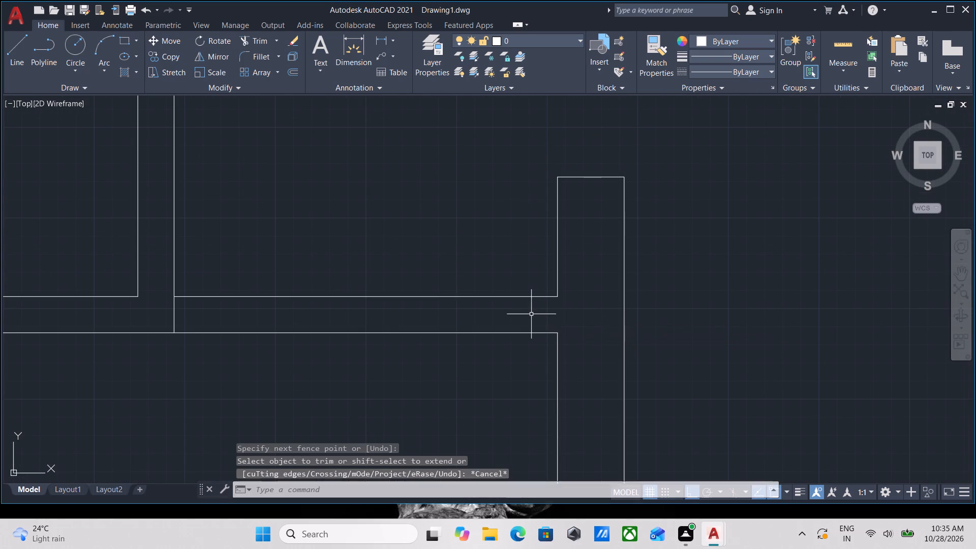
Measure the clear width between the small room's right-hand wall and the central partition with a linear dimension.
scroll(531, 314, "down", 6)
scroll(526, 336, "up", 2)
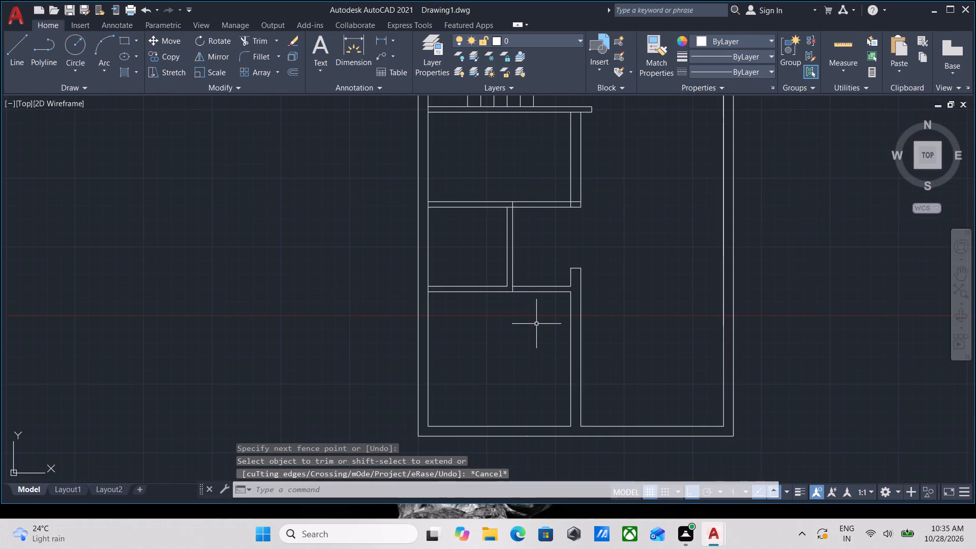
middle_click_drag(536, 324, 462, 343)
scroll(464, 295, "up", 2)
middle_click_drag(434, 297, 452, 373)
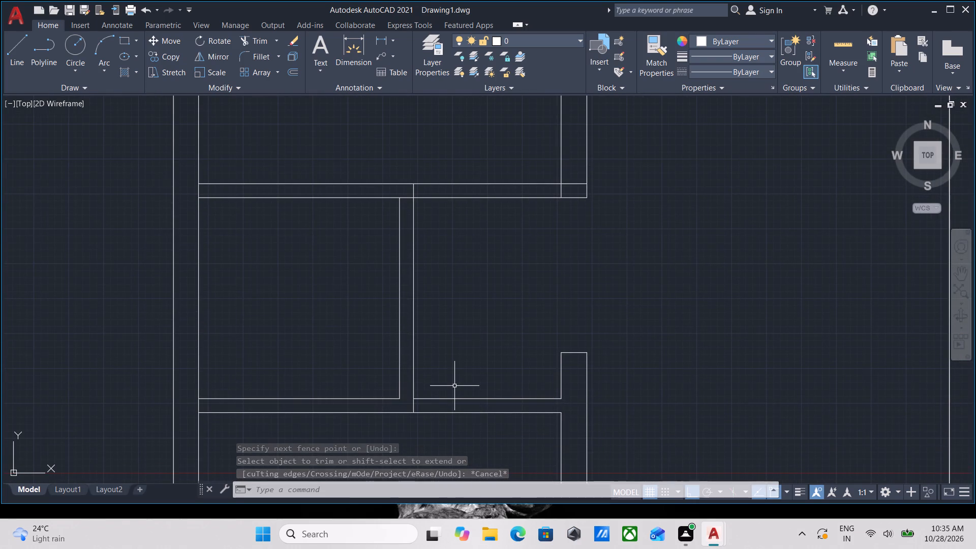
type("DLI")
key("Return")
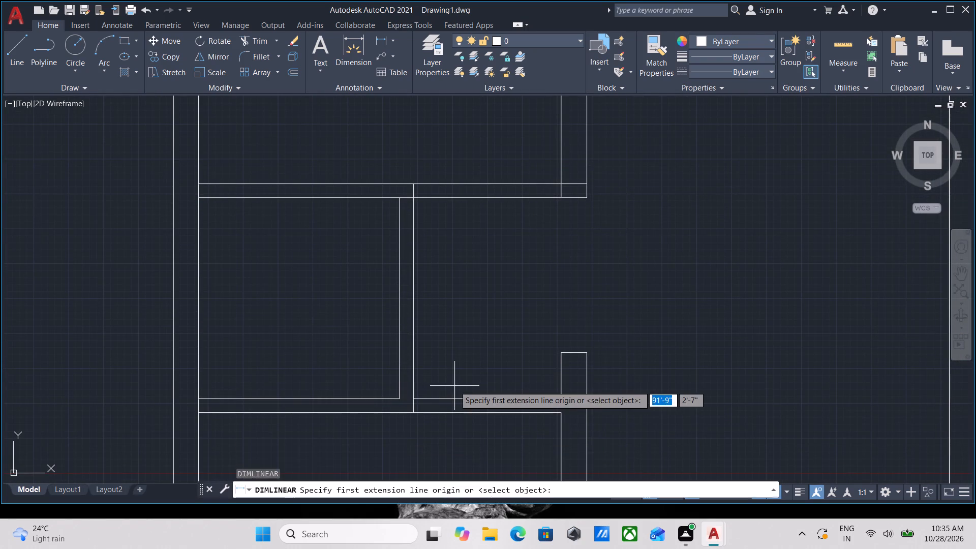
scroll(426, 384, "up", 1)
left_click(406, 384)
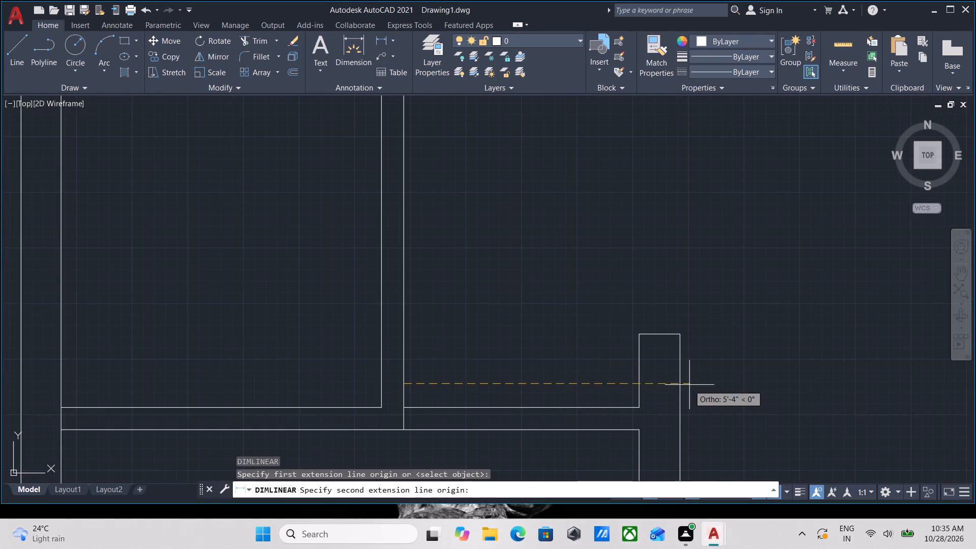
left_click(636, 385)
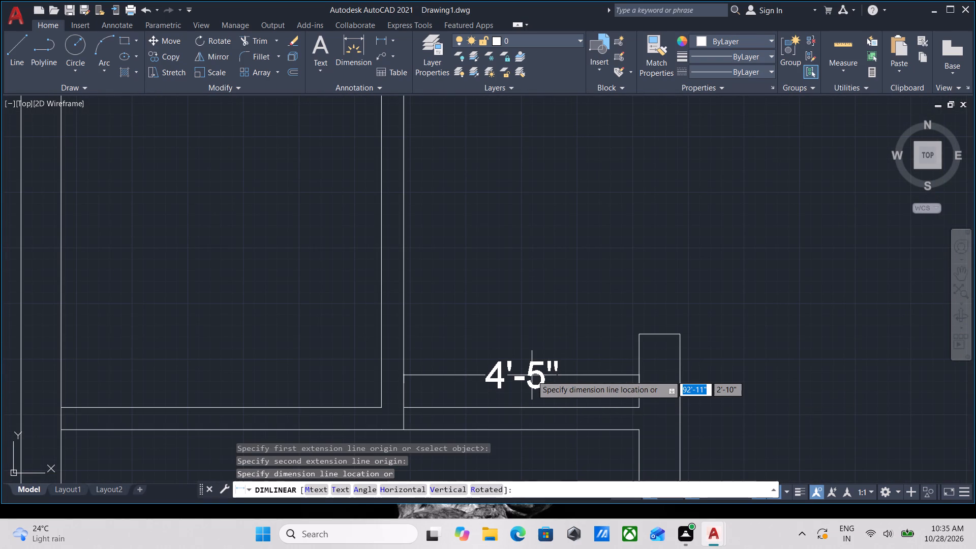
key("Escape")
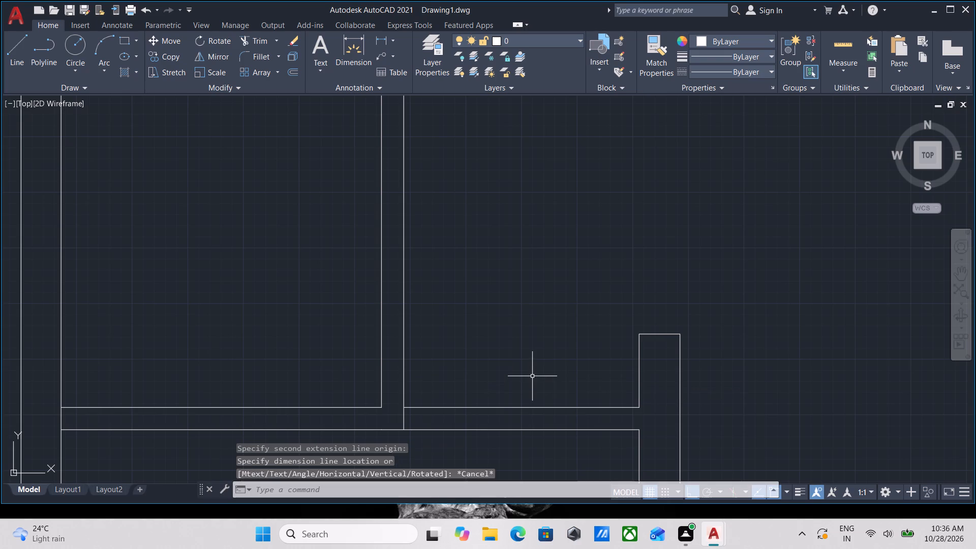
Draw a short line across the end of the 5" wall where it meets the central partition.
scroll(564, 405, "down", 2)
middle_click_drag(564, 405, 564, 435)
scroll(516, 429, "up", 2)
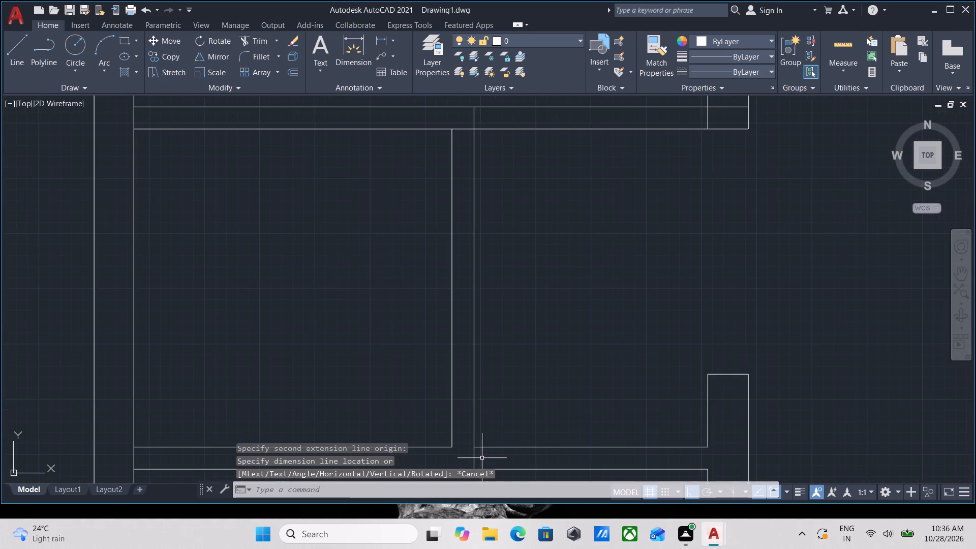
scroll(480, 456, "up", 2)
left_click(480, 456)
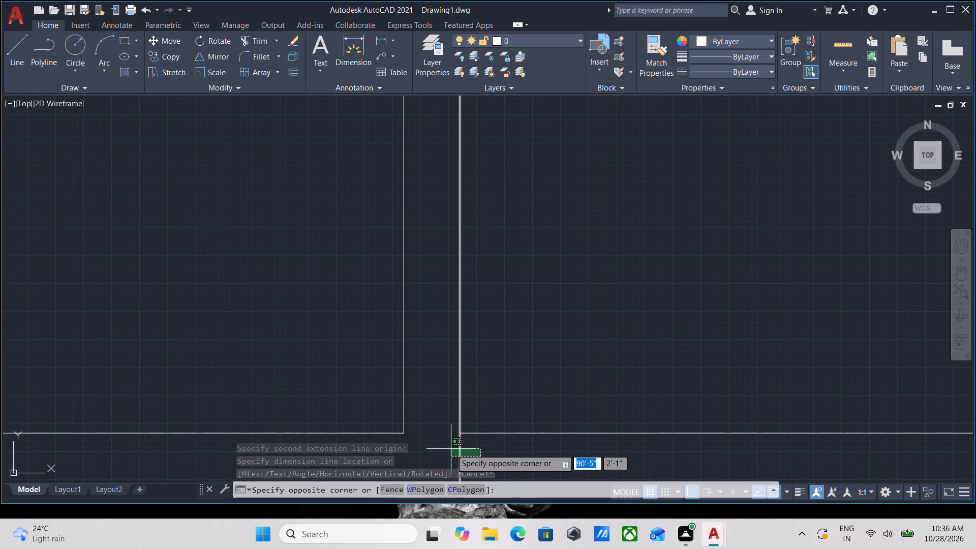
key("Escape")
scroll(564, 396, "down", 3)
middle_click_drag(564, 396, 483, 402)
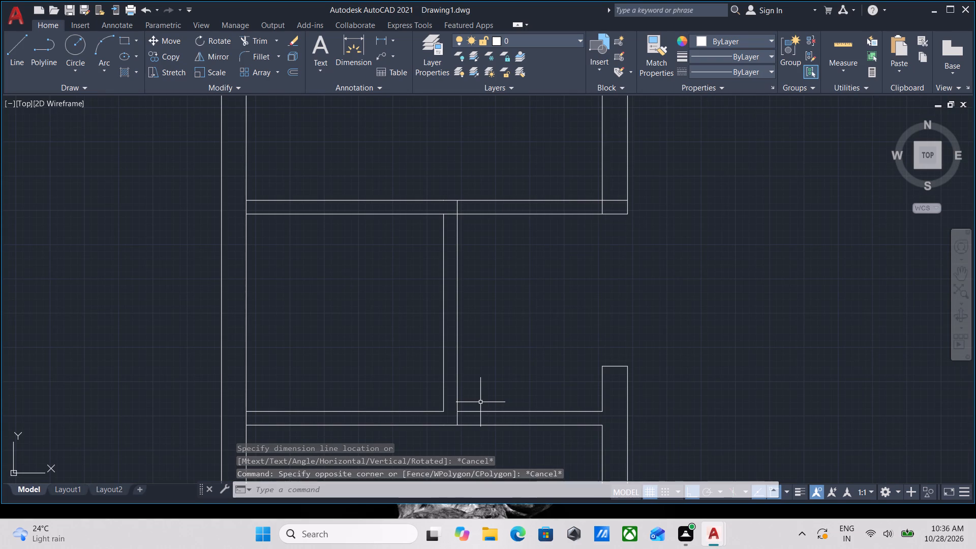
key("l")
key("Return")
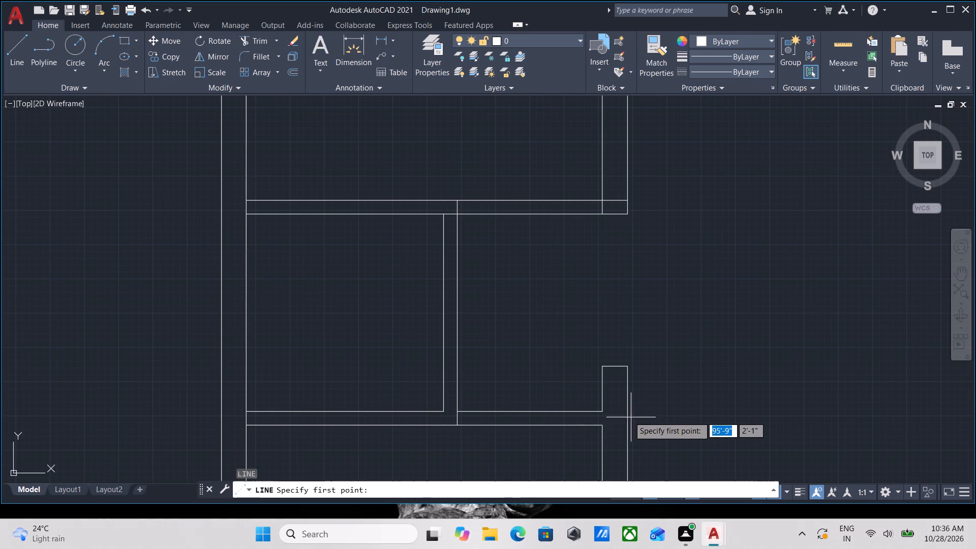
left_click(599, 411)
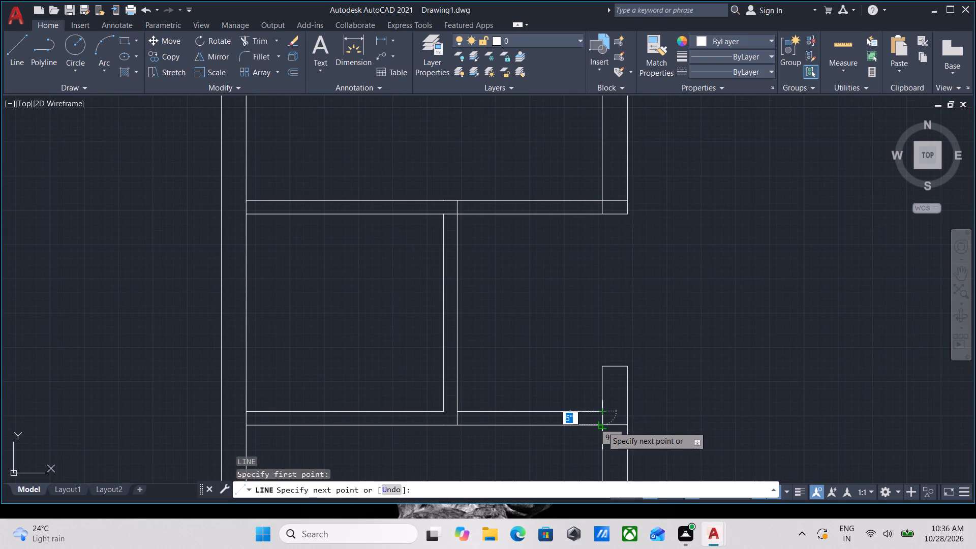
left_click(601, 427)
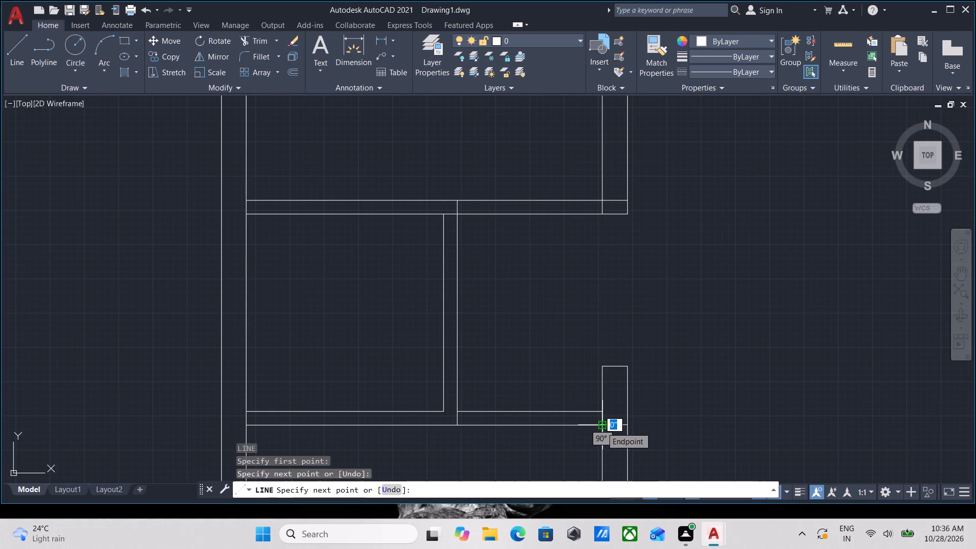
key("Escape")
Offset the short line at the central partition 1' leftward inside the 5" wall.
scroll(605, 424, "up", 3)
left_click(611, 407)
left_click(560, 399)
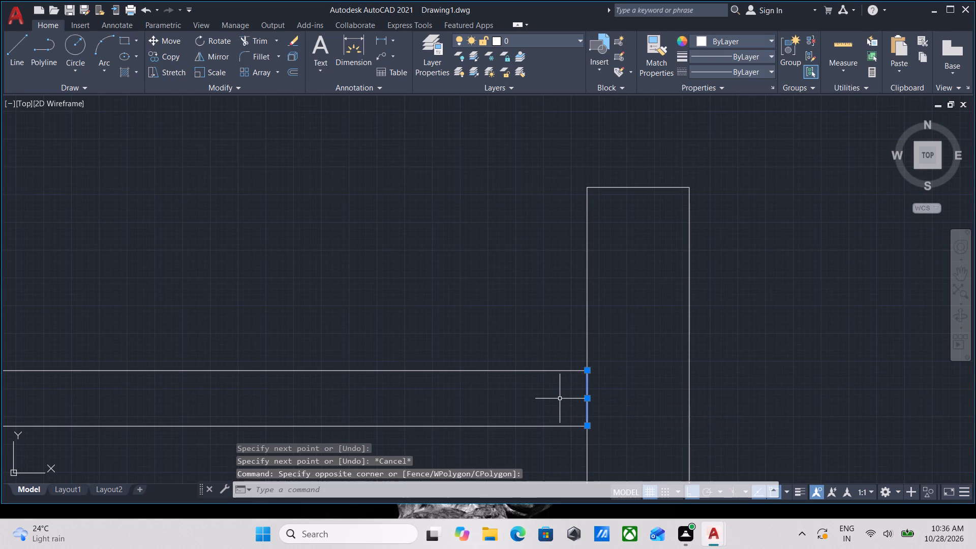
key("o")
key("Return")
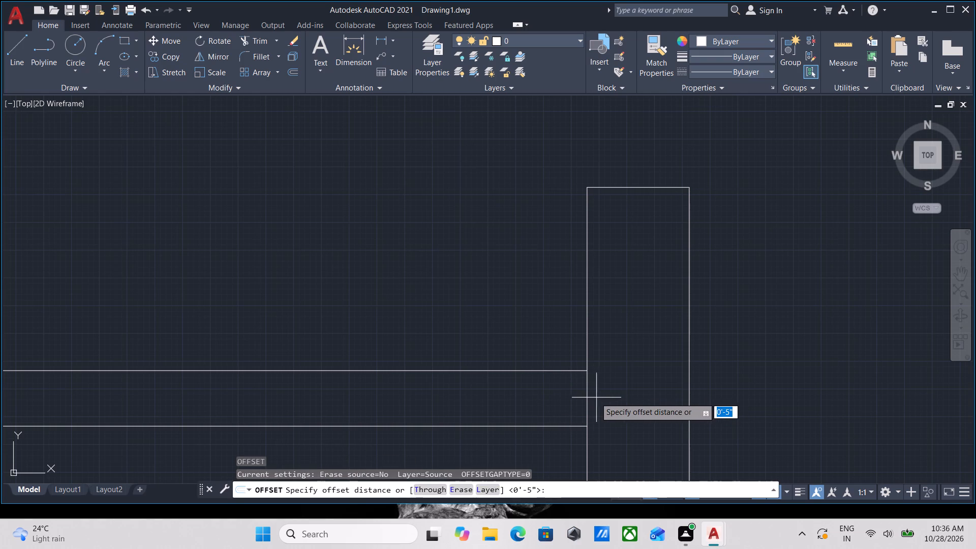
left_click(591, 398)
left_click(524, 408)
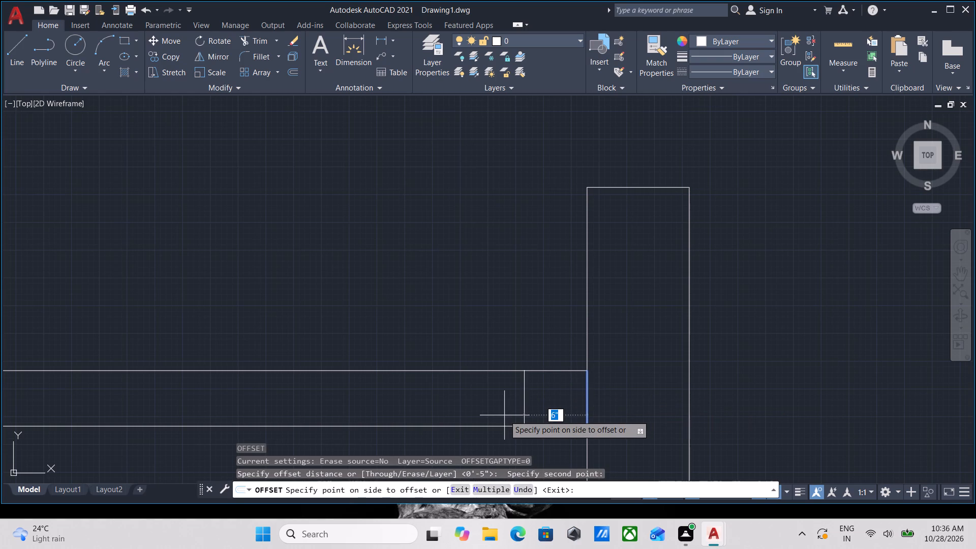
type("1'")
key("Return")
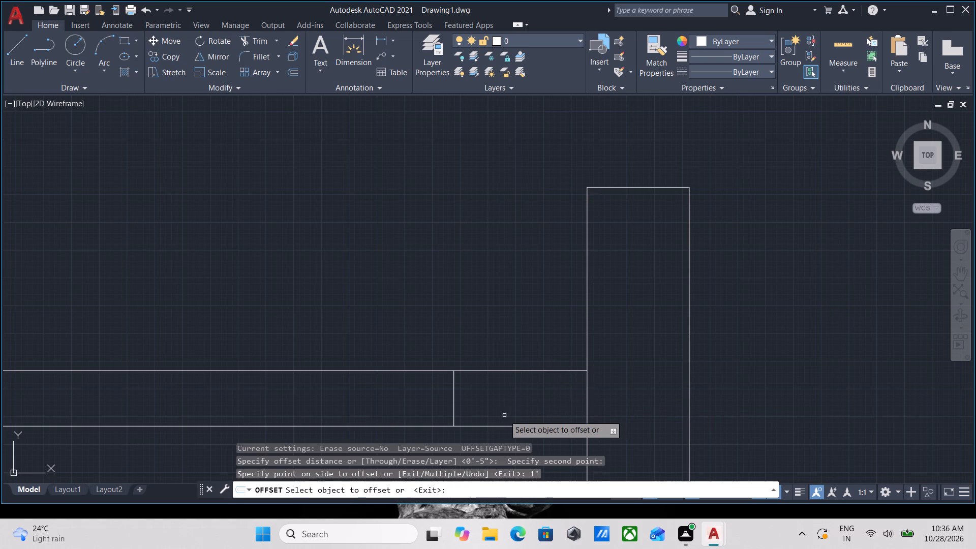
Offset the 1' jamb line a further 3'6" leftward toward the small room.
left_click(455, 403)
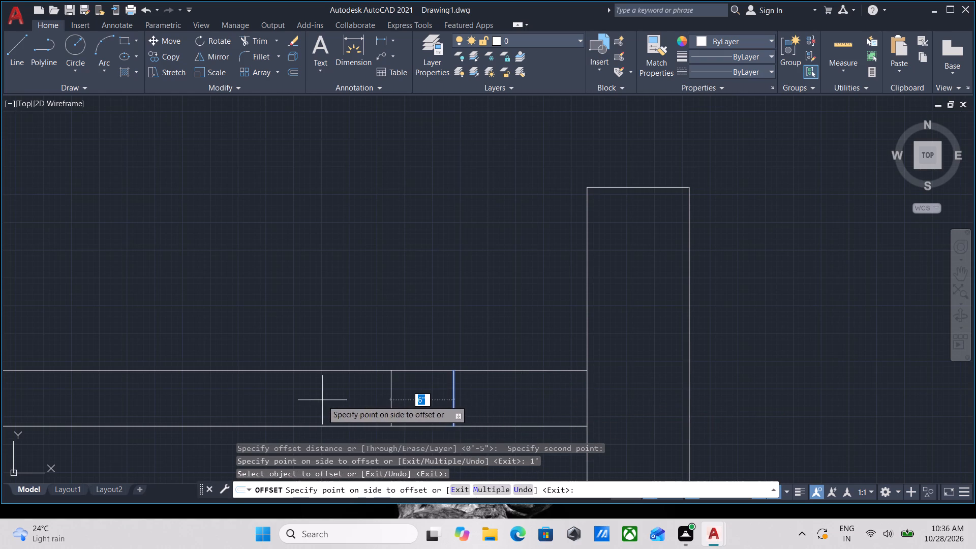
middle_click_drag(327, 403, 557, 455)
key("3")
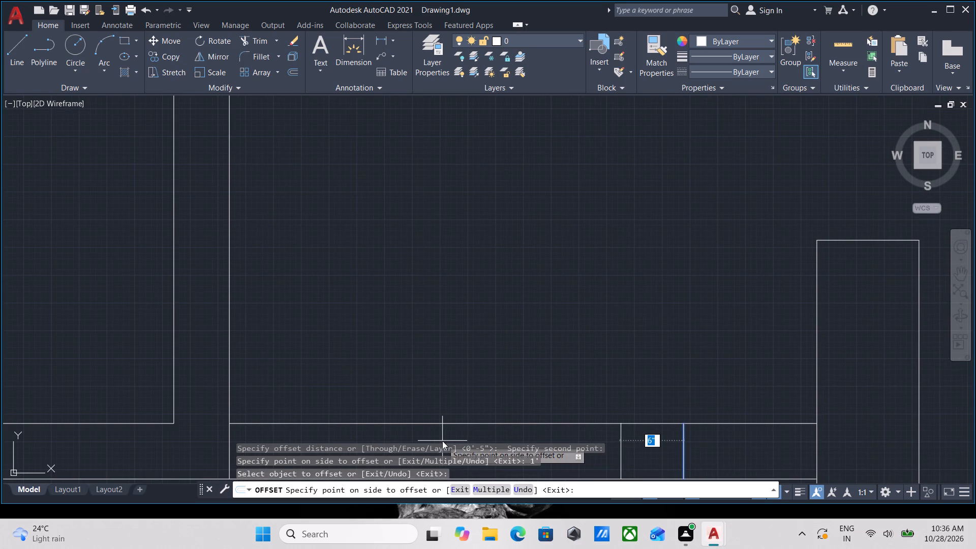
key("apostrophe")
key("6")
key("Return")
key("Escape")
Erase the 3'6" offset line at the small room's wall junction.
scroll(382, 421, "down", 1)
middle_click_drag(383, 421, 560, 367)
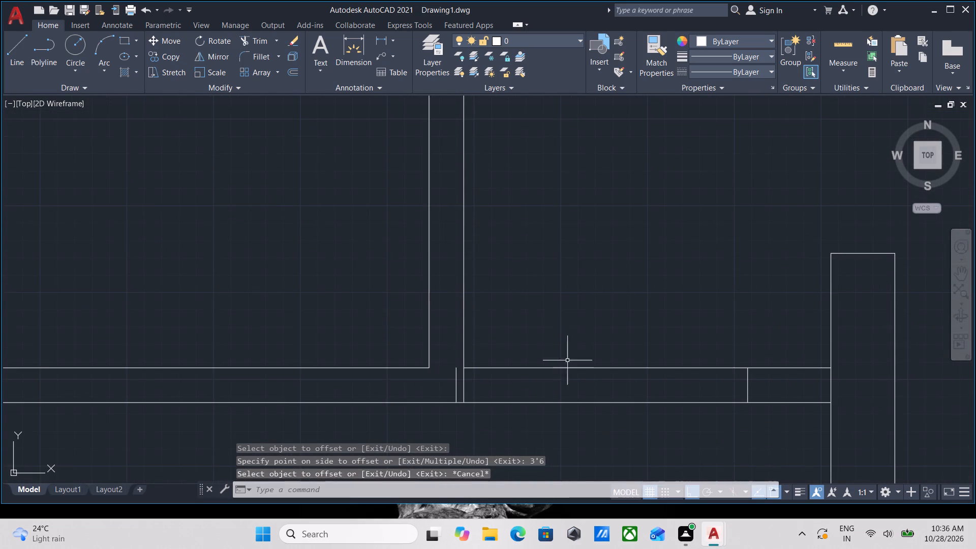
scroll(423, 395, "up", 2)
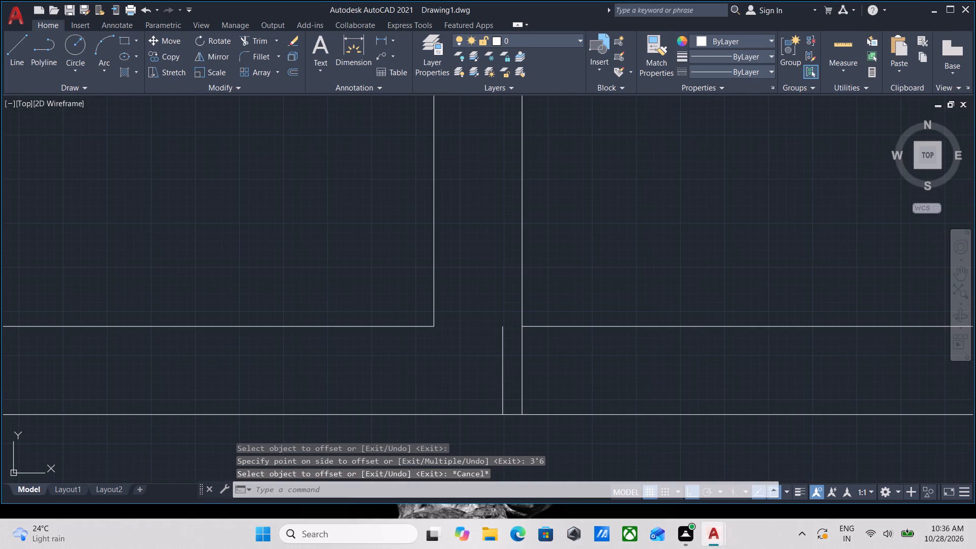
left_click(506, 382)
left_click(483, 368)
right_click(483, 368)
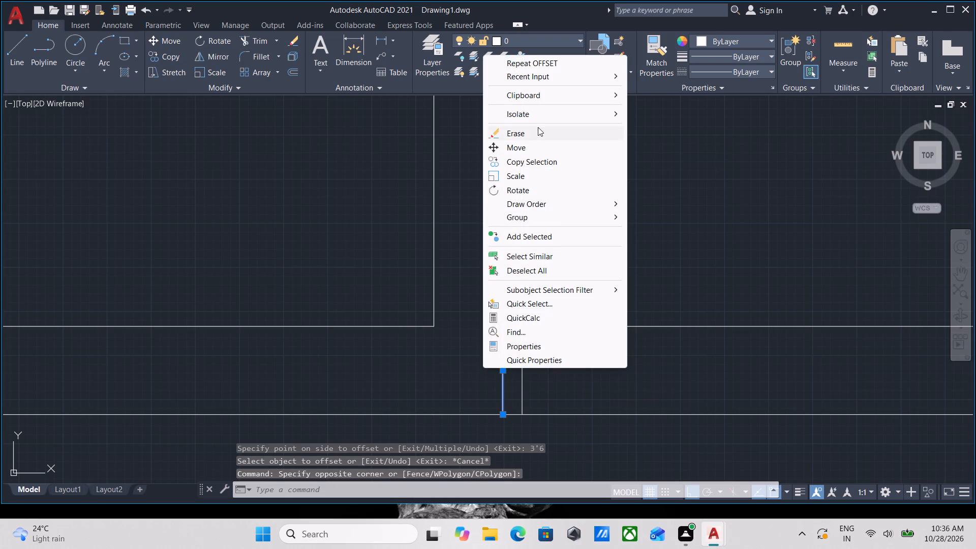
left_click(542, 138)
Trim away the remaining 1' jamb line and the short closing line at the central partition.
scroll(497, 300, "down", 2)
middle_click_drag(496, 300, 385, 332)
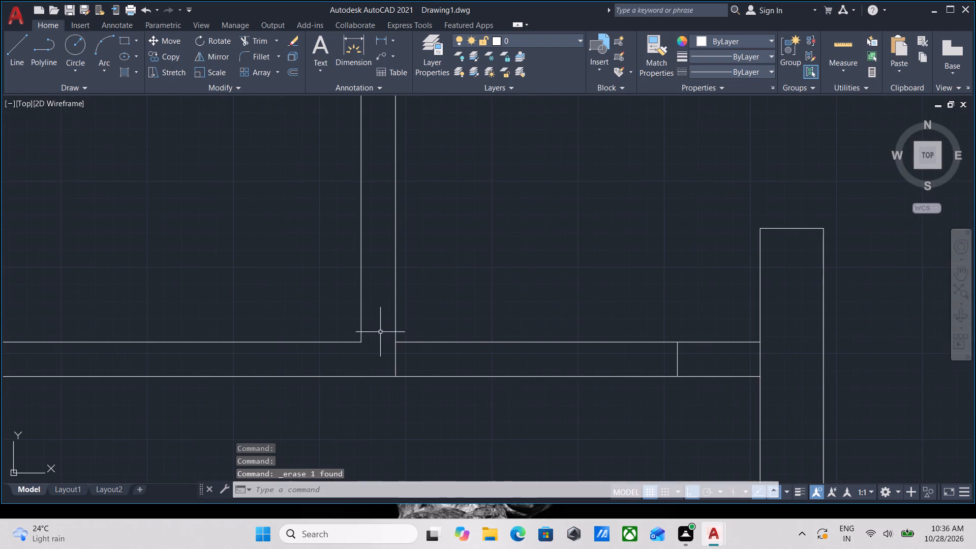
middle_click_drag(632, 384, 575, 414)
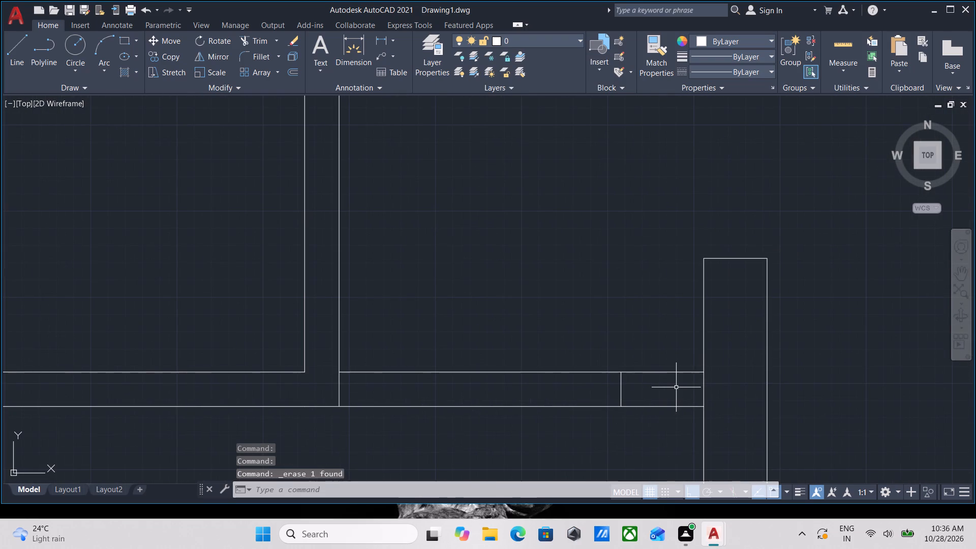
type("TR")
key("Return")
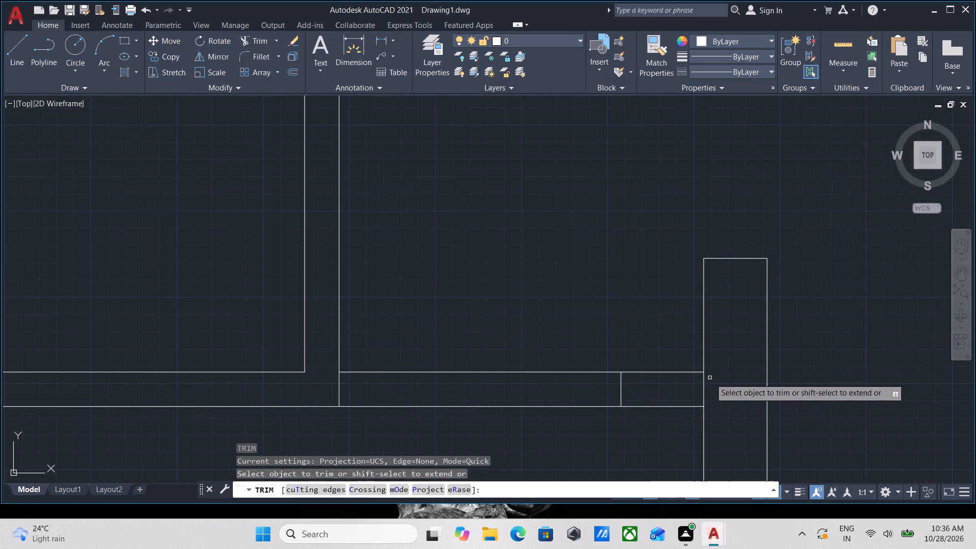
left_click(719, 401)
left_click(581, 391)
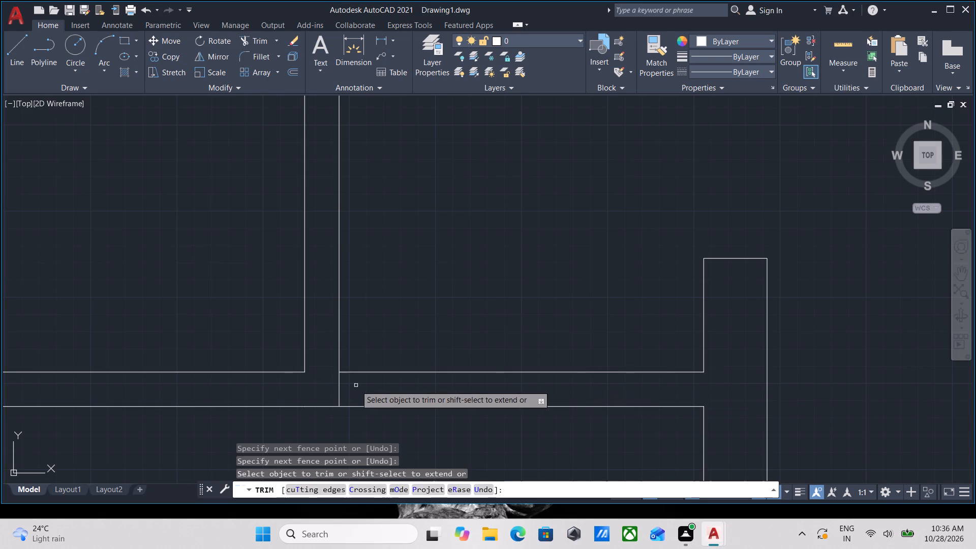
Trim the small room's right-hand wall line between the two lines of the 5" wall.
left_click(356, 384)
left_click(307, 383)
key("Escape")
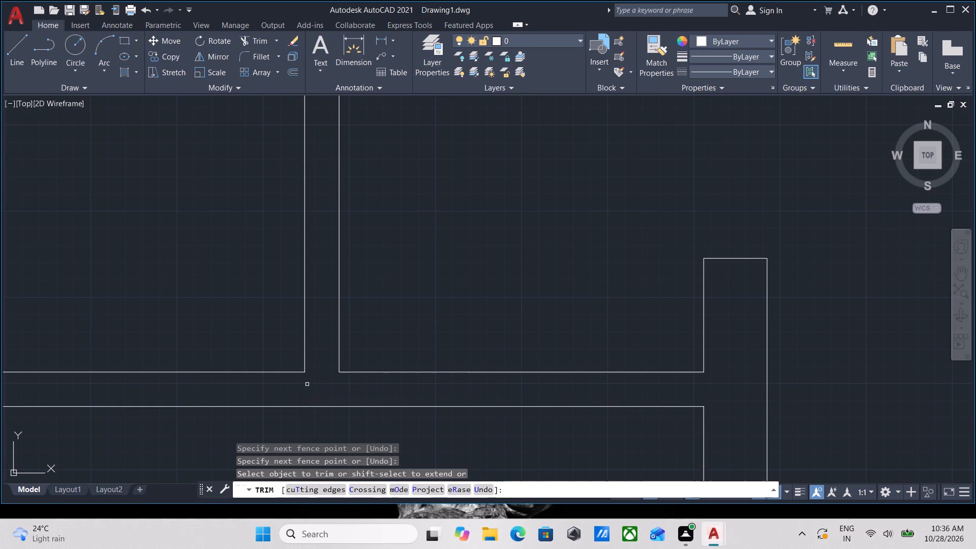
Draw a separate 5" vertical line across the wall, in line with the small room's right-hand wall face.
key("l")
key("Return")
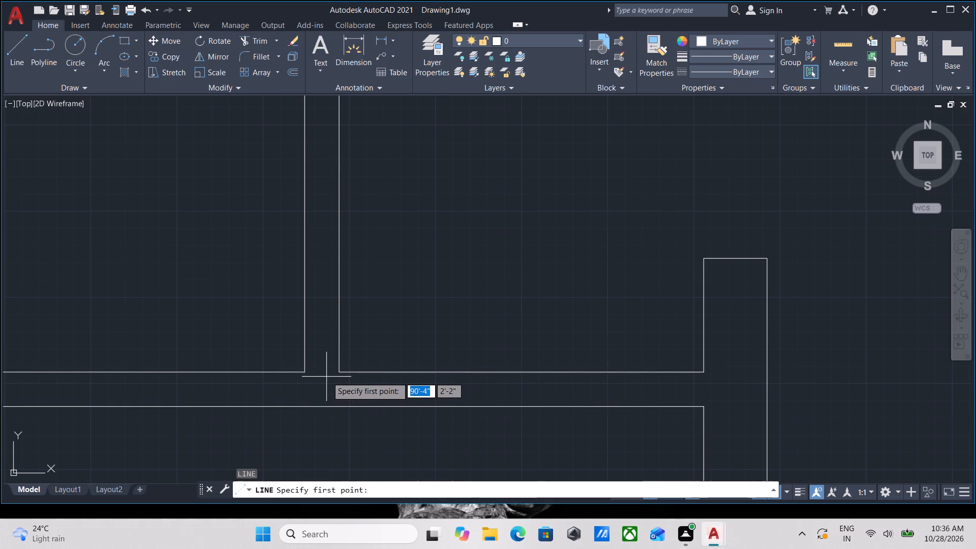
scroll(330, 375, "up", 1)
left_click(344, 369)
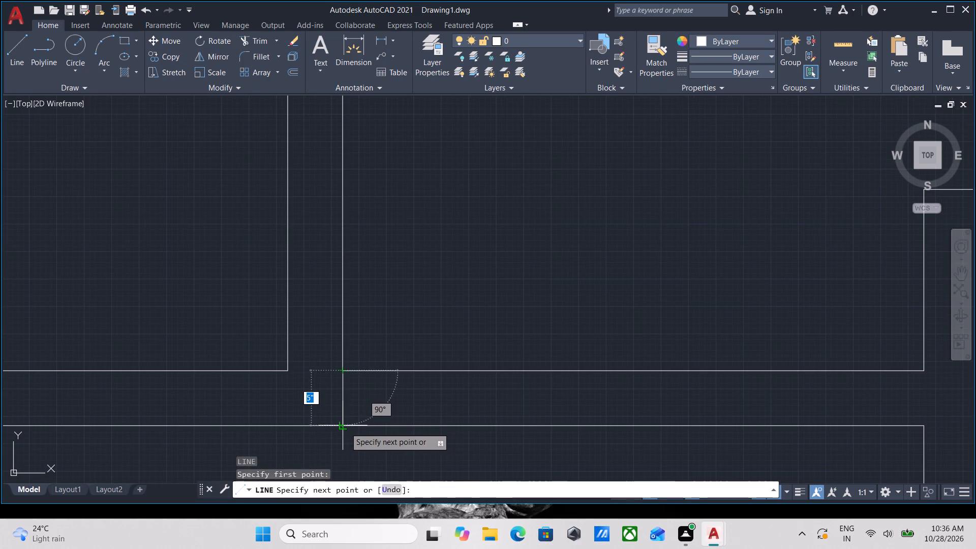
left_click(343, 426)
key("Escape")
Offset the new 5" vertical line 3'6" rightward to mark the opening's other edge in the wall.
left_click(376, 405)
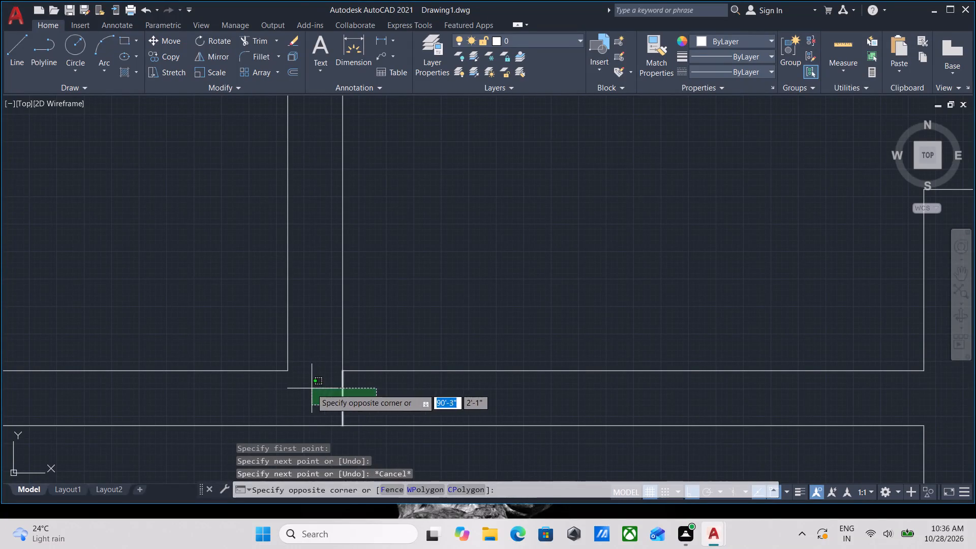
left_click(311, 388)
key("o")
key("Return")
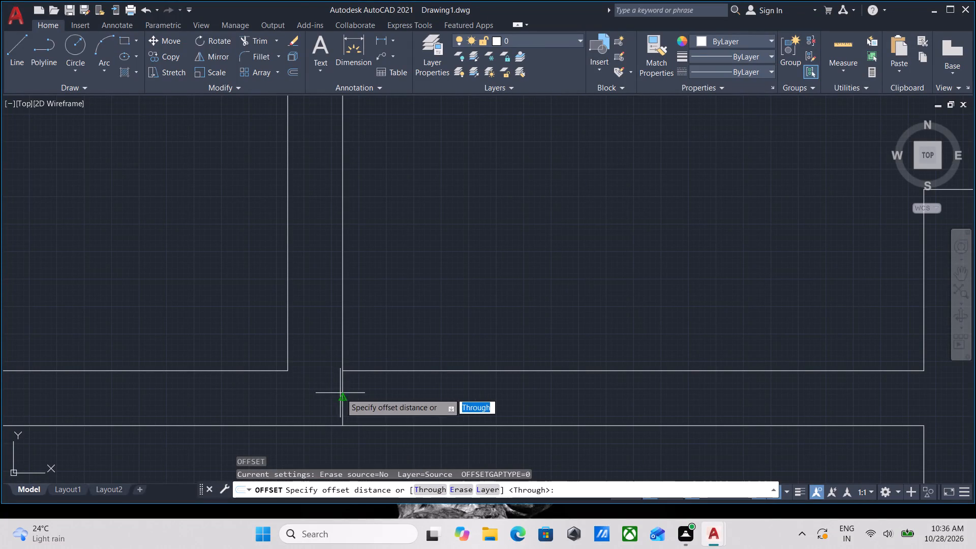
left_click(343, 400)
left_click(421, 405)
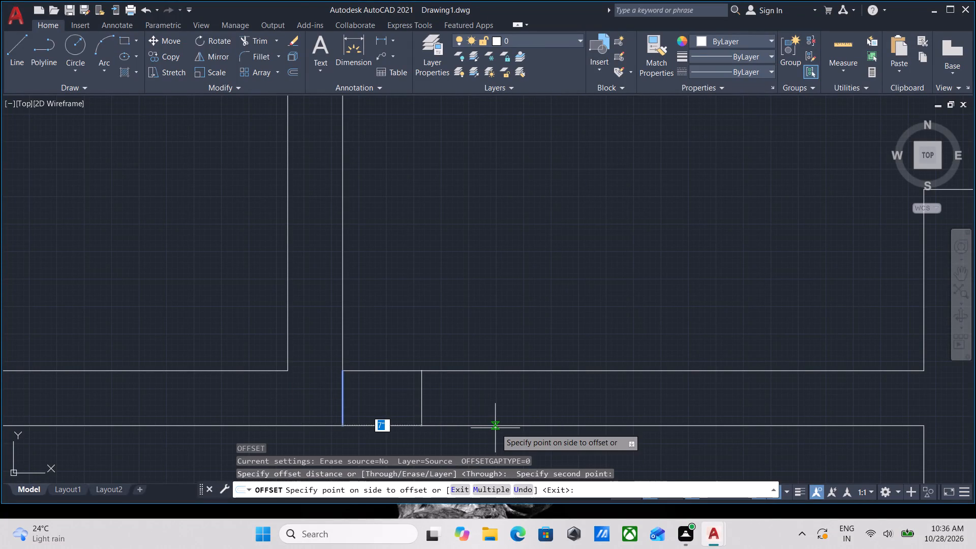
key("3")
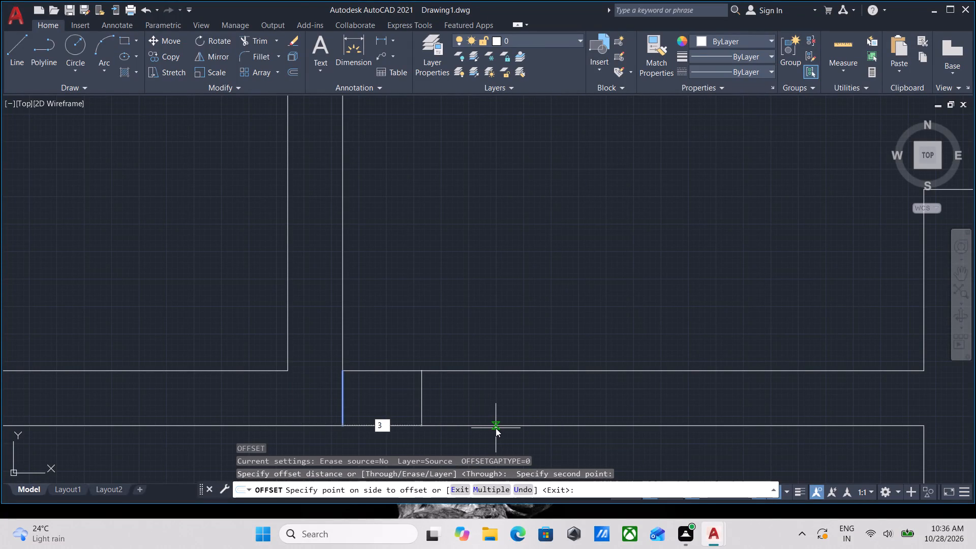
key("apostrophe")
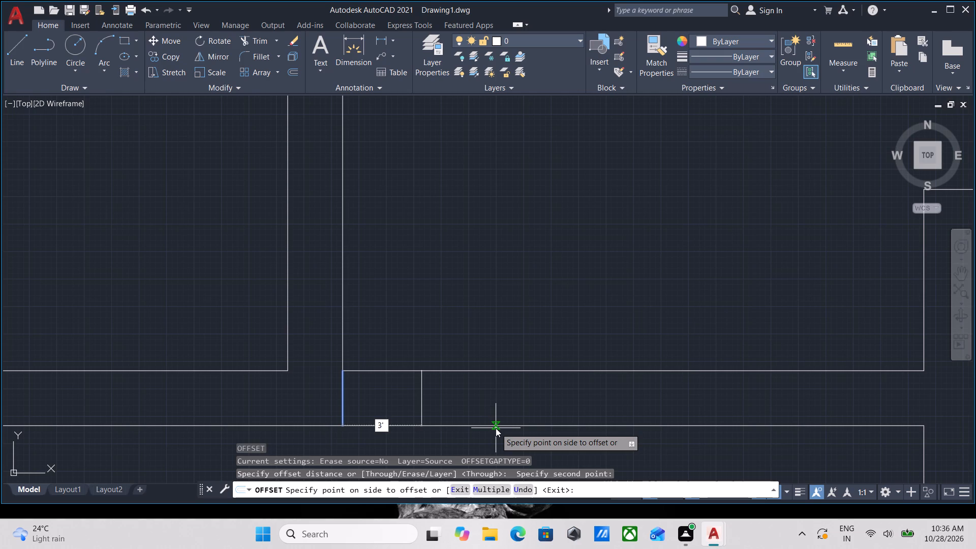
key("6")
key("Return")
scroll(511, 420, "down", 2)
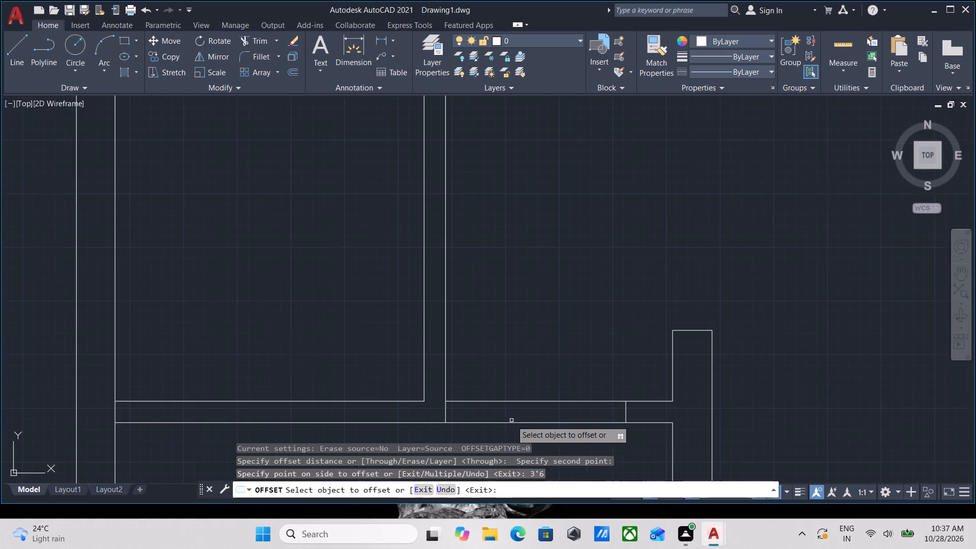
Trim both lines of the 5" wall between the two edge lines to clear the 3'6" opening.
key("Escape")
type("TR")
key("Return")
left_click(523, 434)
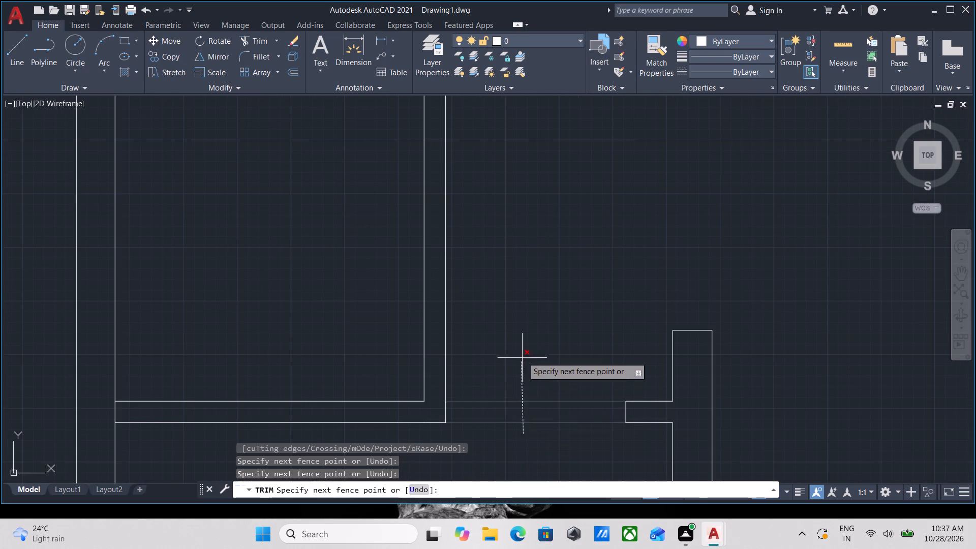
left_click(525, 349)
key("Escape")
Examine the staircase's lower flight and the connected rooms below it.
scroll(525, 349, "down", 3)
scroll(479, 364, "down", 1)
scroll(480, 357, "up", 2)
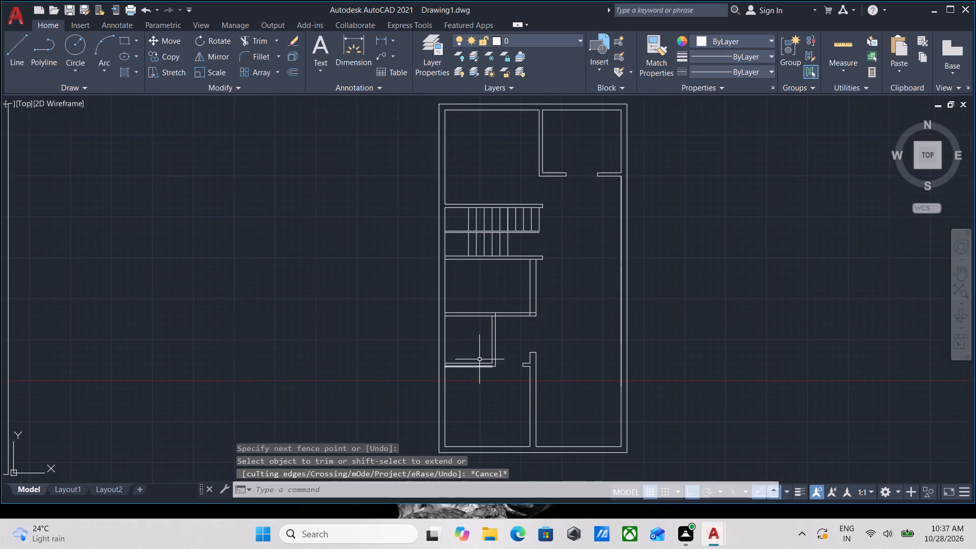
scroll(480, 358, "up", 2)
scroll(487, 345, "down", 3)
middle_click_drag(487, 345, 498, 370)
scroll(498, 370, "up", 1)
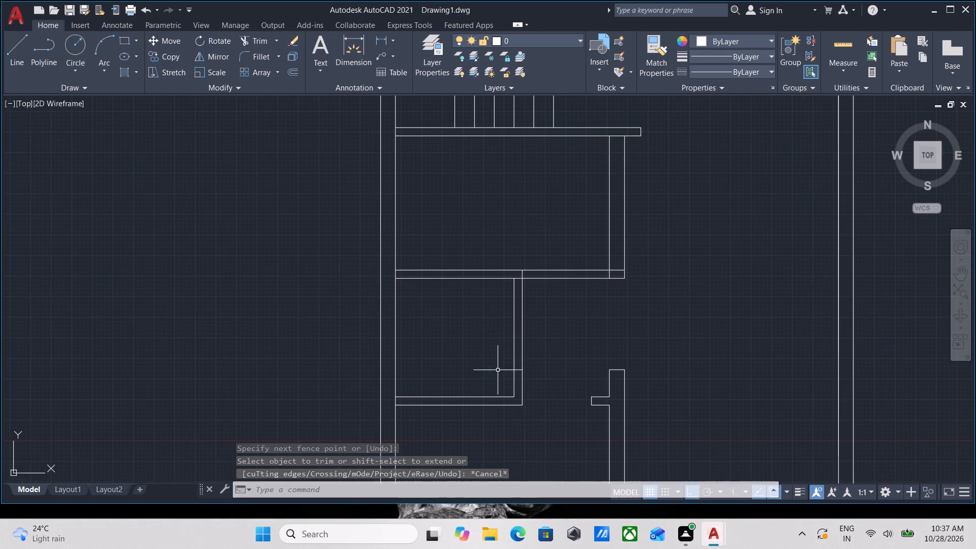
middle_click_drag(534, 341, 513, 399)
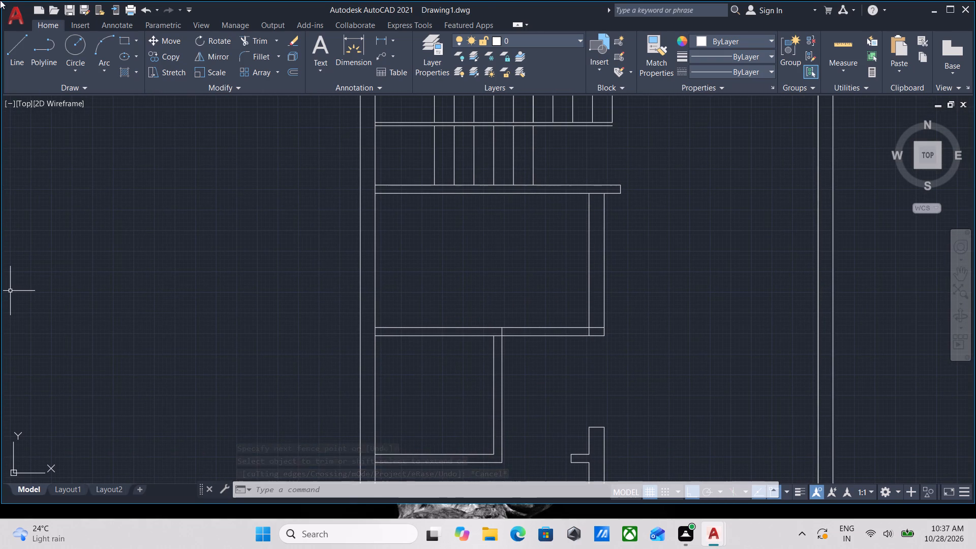
scroll(839, 240, "up", 1)
middle_click_drag(391, 158, 449, 295)
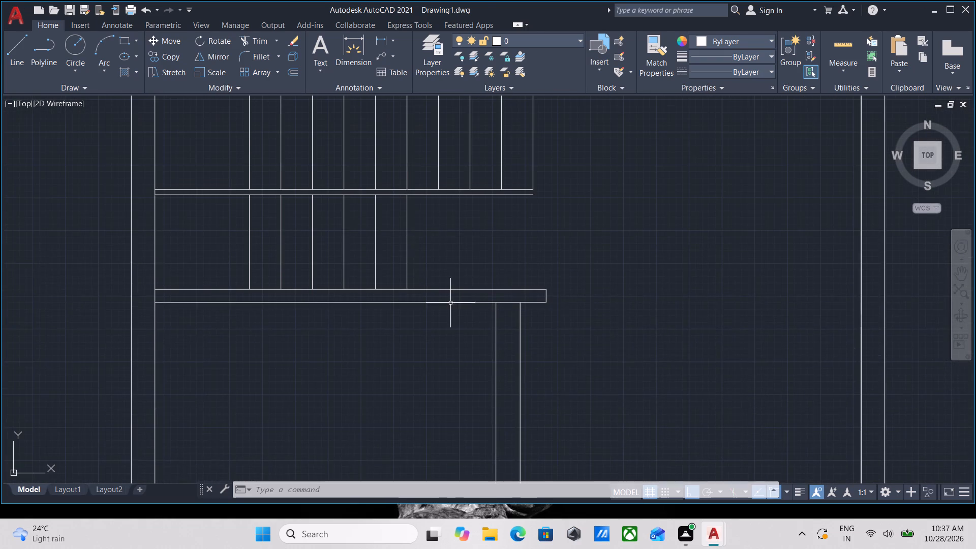
left_click(435, 248)
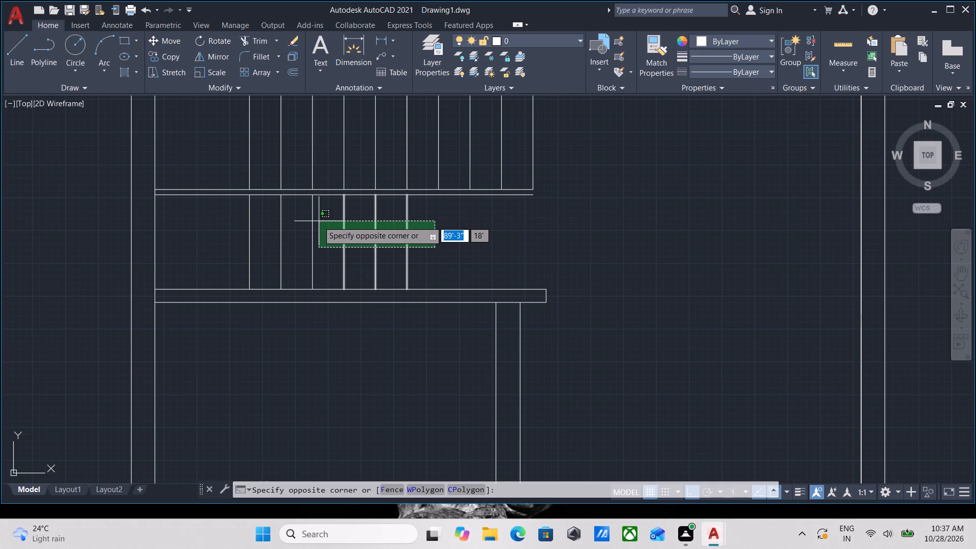
left_click(269, 217)
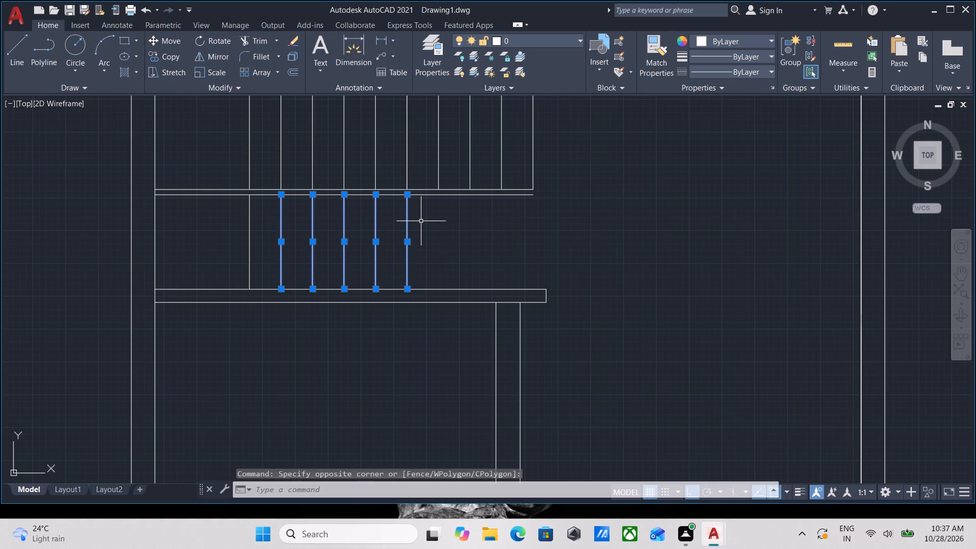
key("Escape")
scroll(453, 219, "down", 2)
scroll(520, 240, "down", 1)
scroll(492, 340, "up", 3)
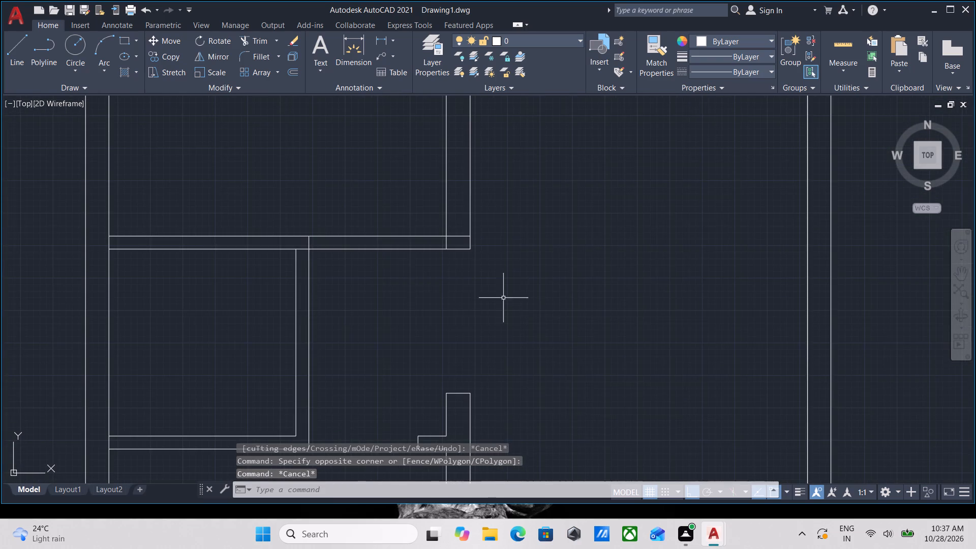
scroll(334, 270, "down", 1)
middle_click_drag(333, 270, 435, 267)
scroll(491, 288, "up", 1)
scroll(425, 278, "down", 1)
middle_click_drag(425, 278, 493, 285)
scroll(468, 274, "up", 1)
scroll(470, 267, "down", 1)
middle_click_drag(470, 267, 482, 279)
scroll(394, 254, "down", 1)
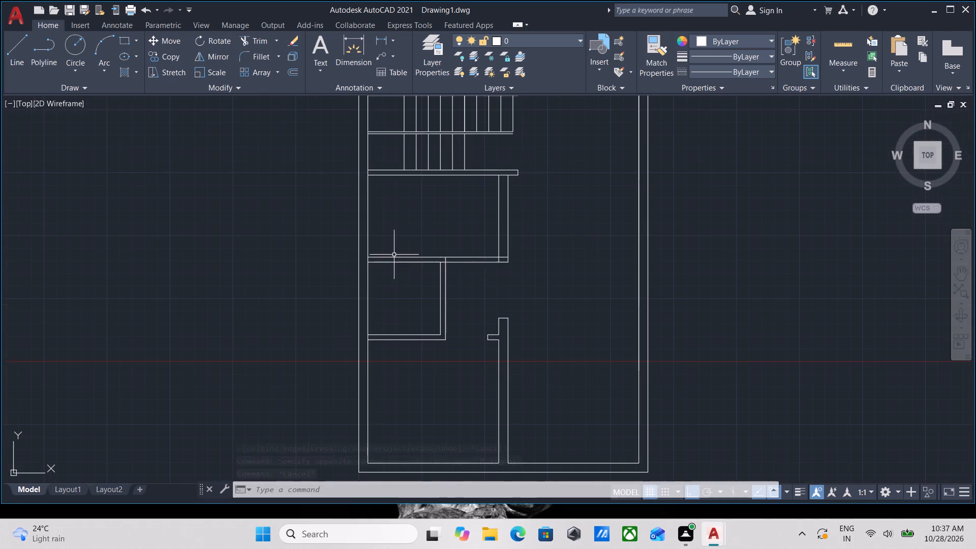
Draw a 5" vertical line across the small room's lower wall at the midpoint of its inner face.
scroll(419, 307, "up", 1)
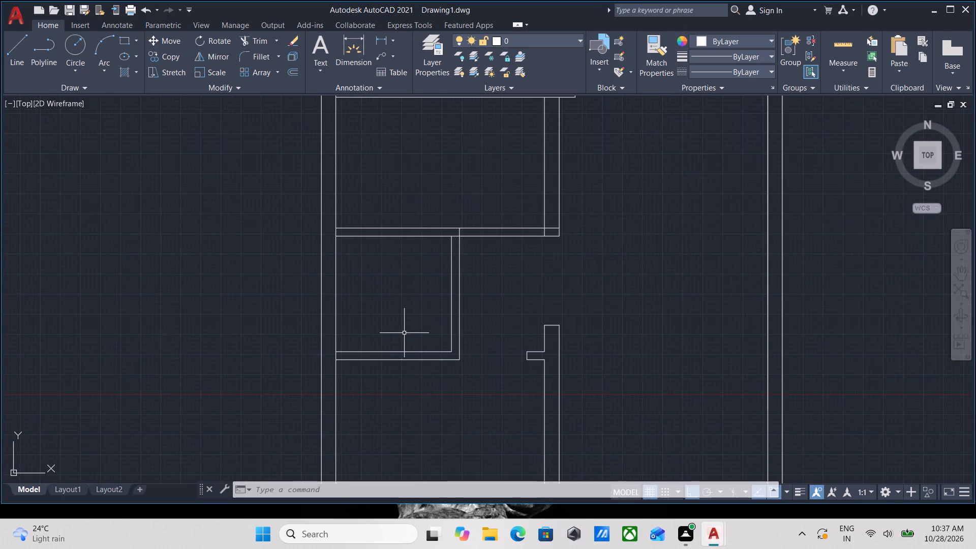
key("l")
key("Return")
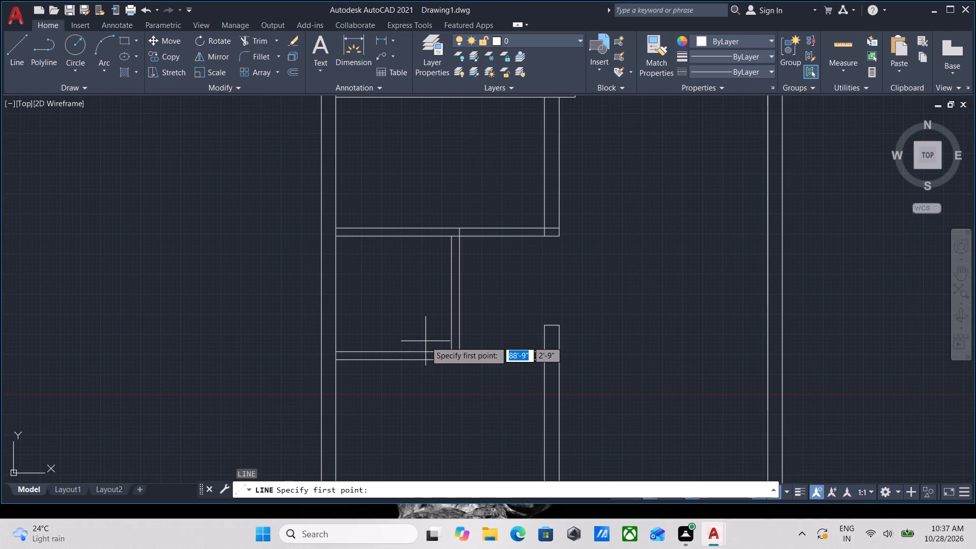
scroll(404, 337, "down", 1)
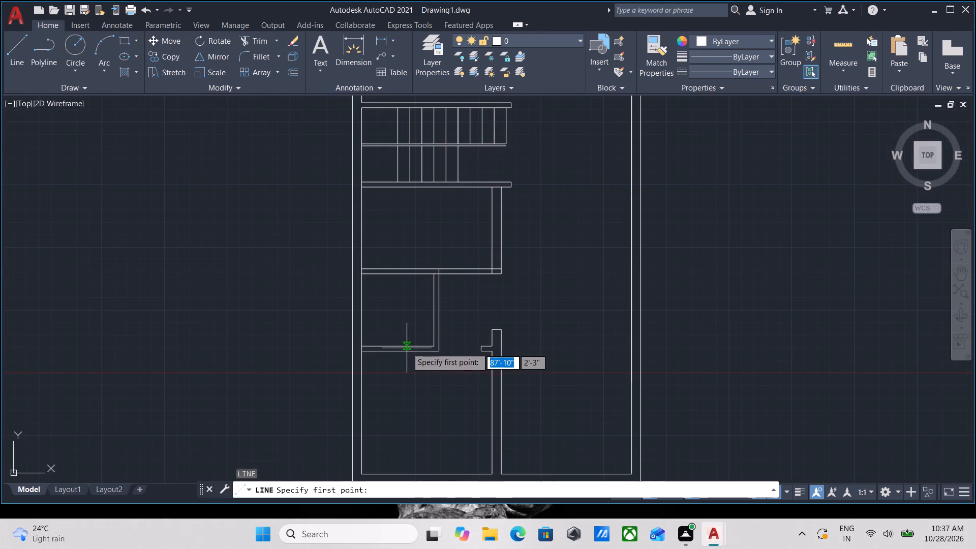
scroll(388, 351, "up", 2)
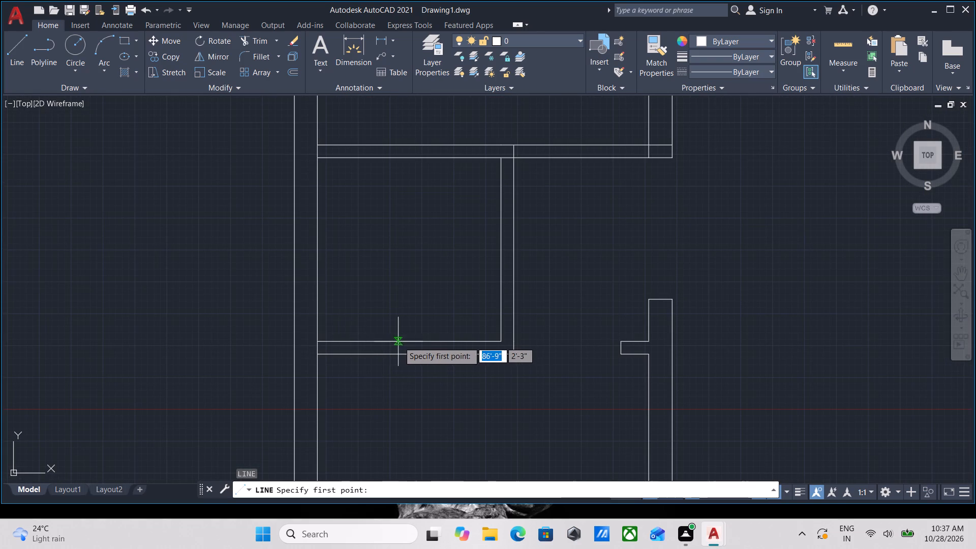
left_click(406, 341)
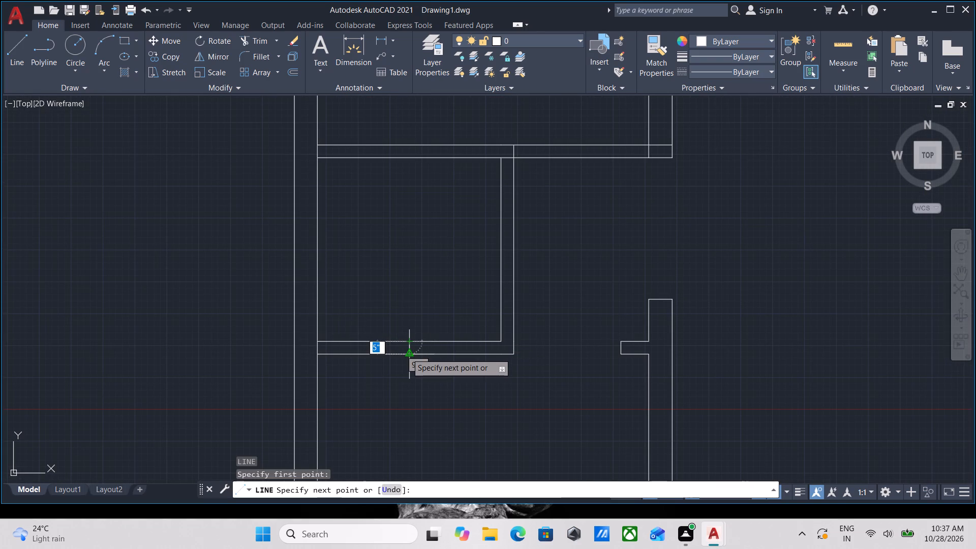
left_click(407, 353)
key("Escape")
Offset the 5" vertical midpoint line 1' rightward within the small room's lower wall.
scroll(407, 353, "up", 1)
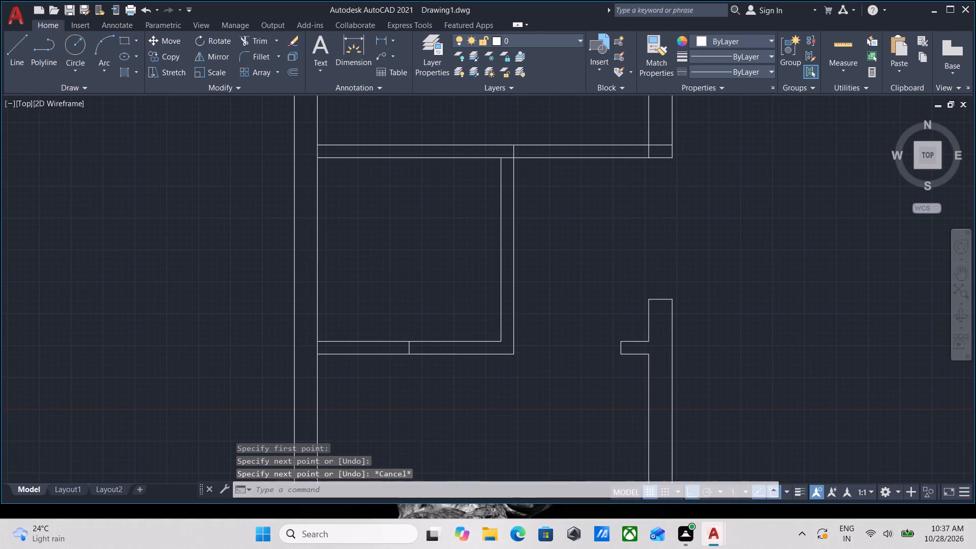
scroll(407, 353, "up", 2)
left_click(422, 344)
left_click(397, 334)
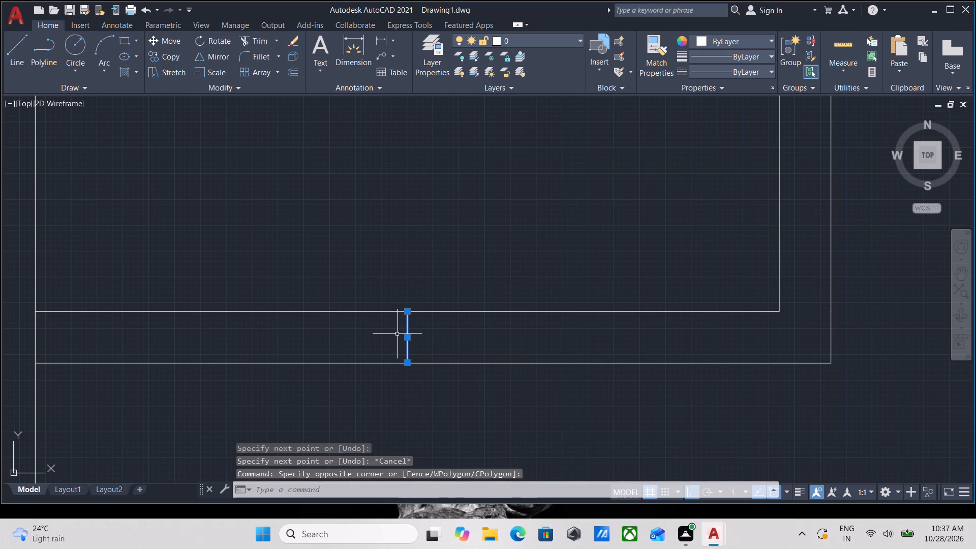
key("o")
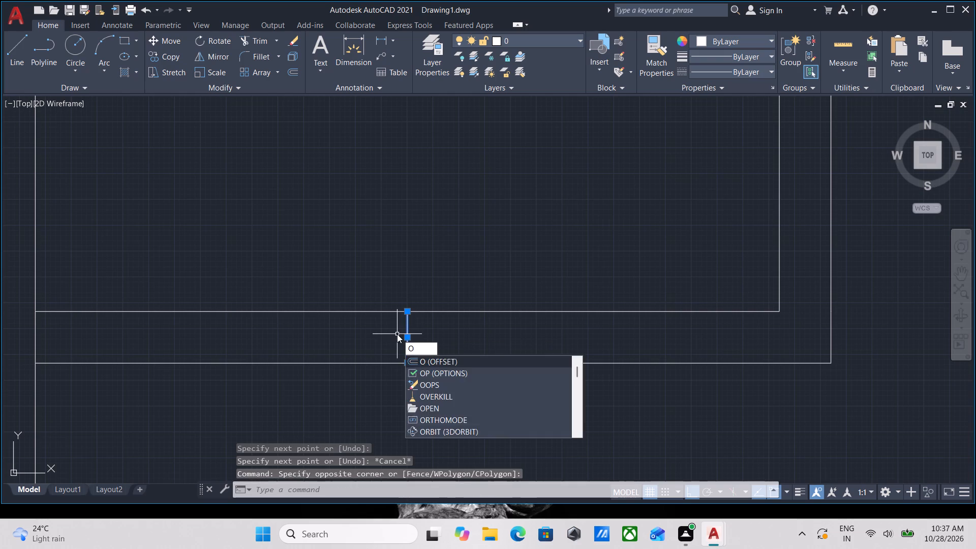
key("Return")
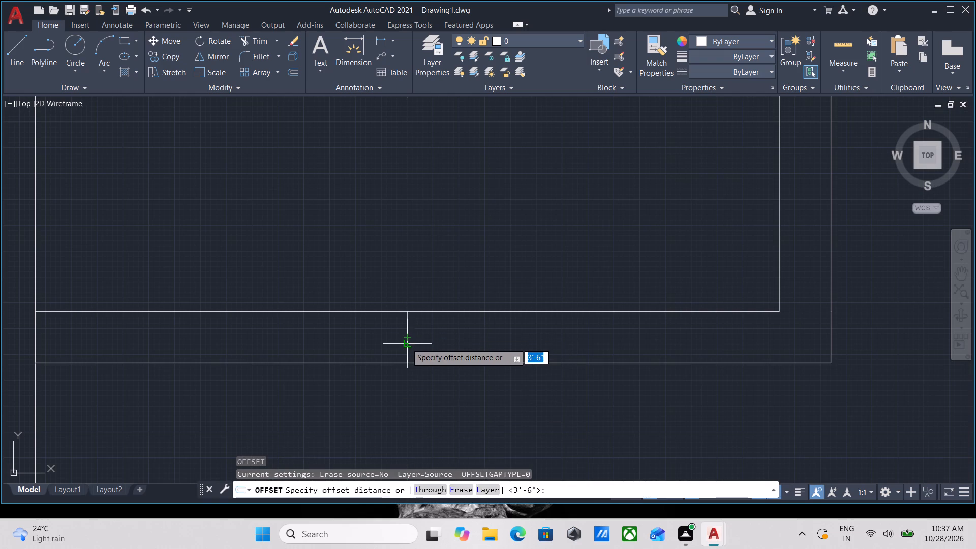
left_click(407, 337)
left_click(538, 343)
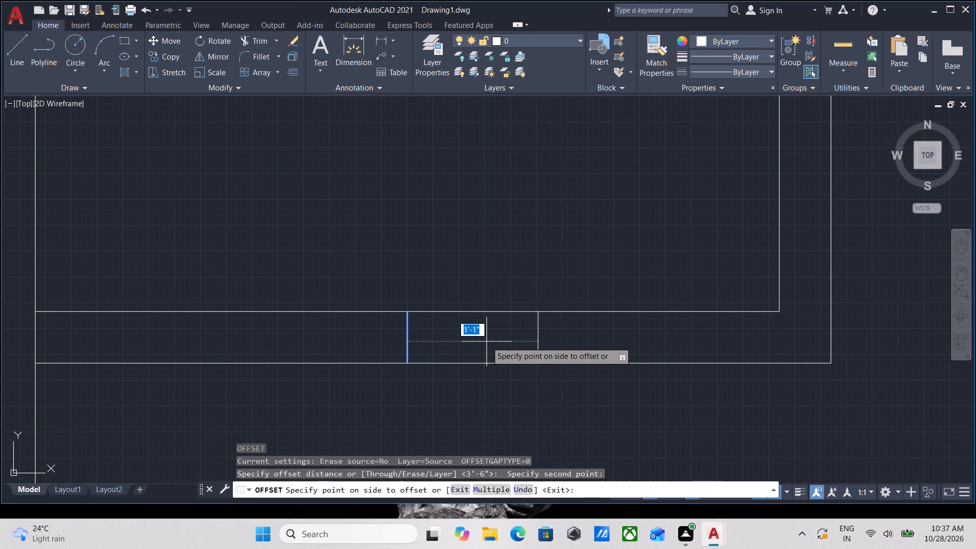
type("1'")
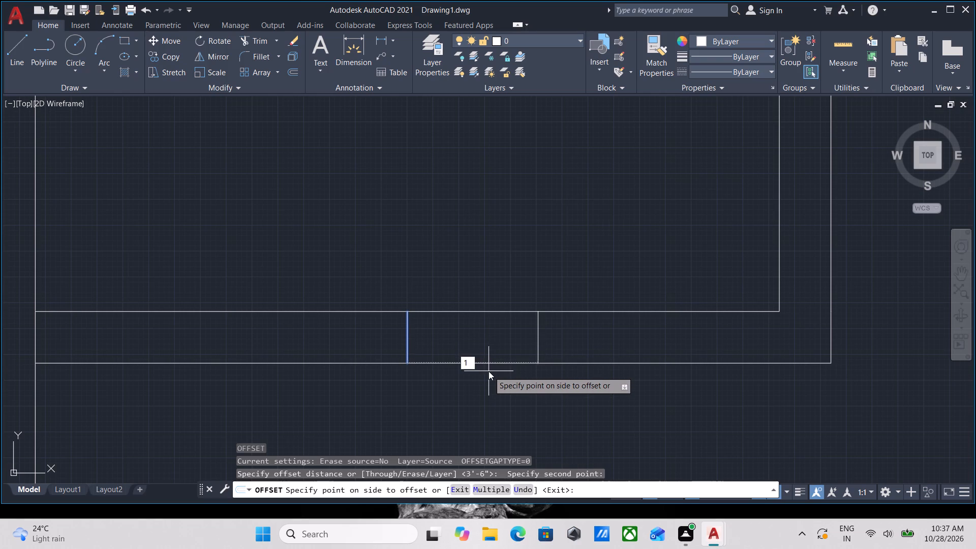
key("Return")
key("Escape")
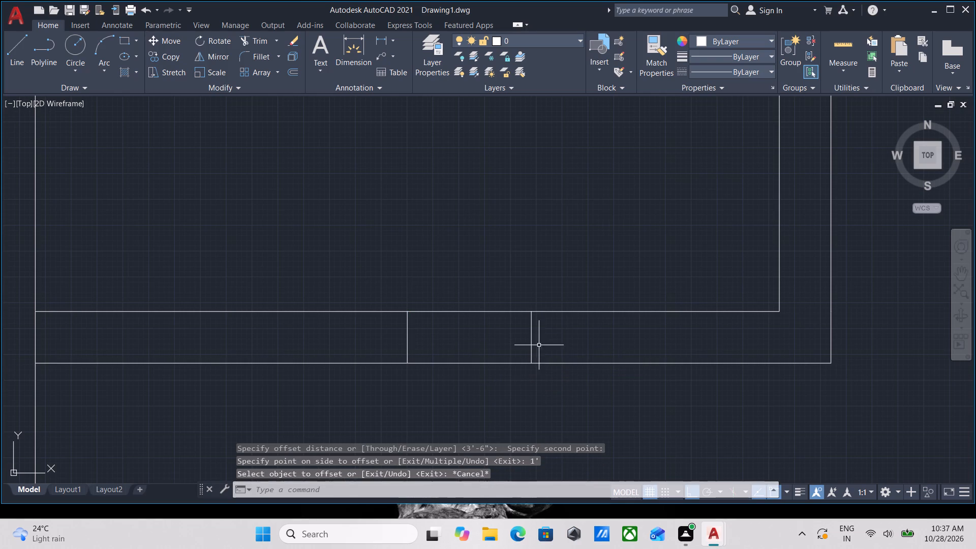
Offset the new right-hand line 2'6" leftward to mark the other edge of the opening in the small room's lower wall.
left_click(539, 345)
left_click(506, 321)
key("o")
key("Return")
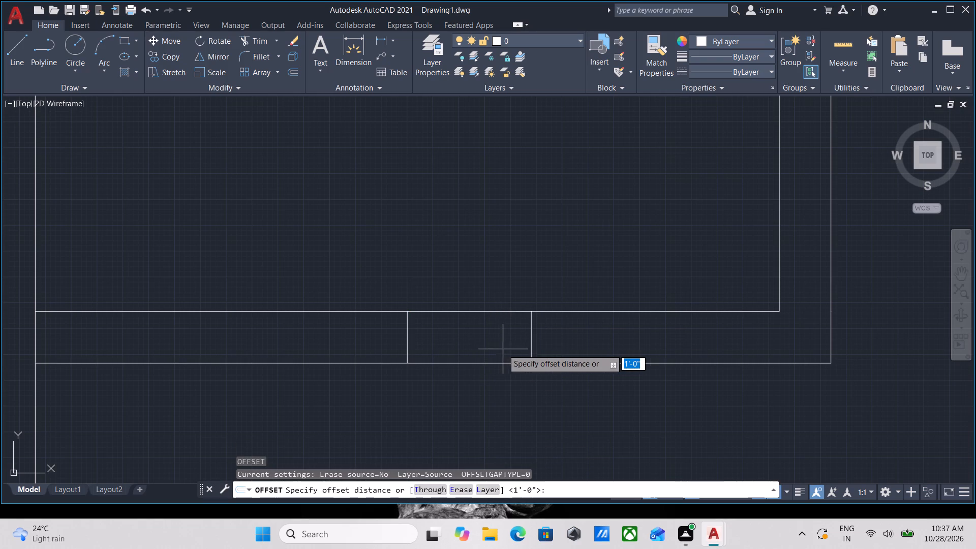
left_click(534, 336)
left_click(356, 335)
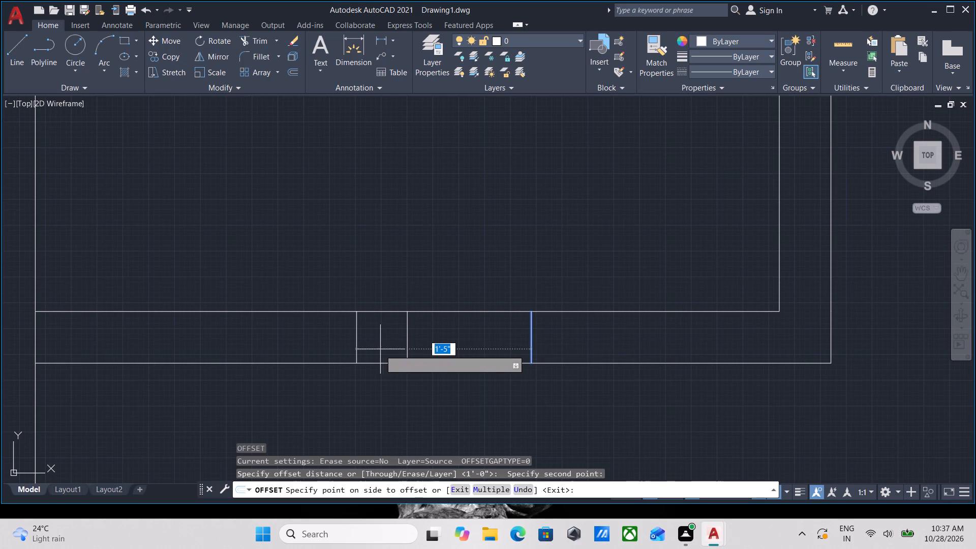
type("2'")
key("6")
key("Return")
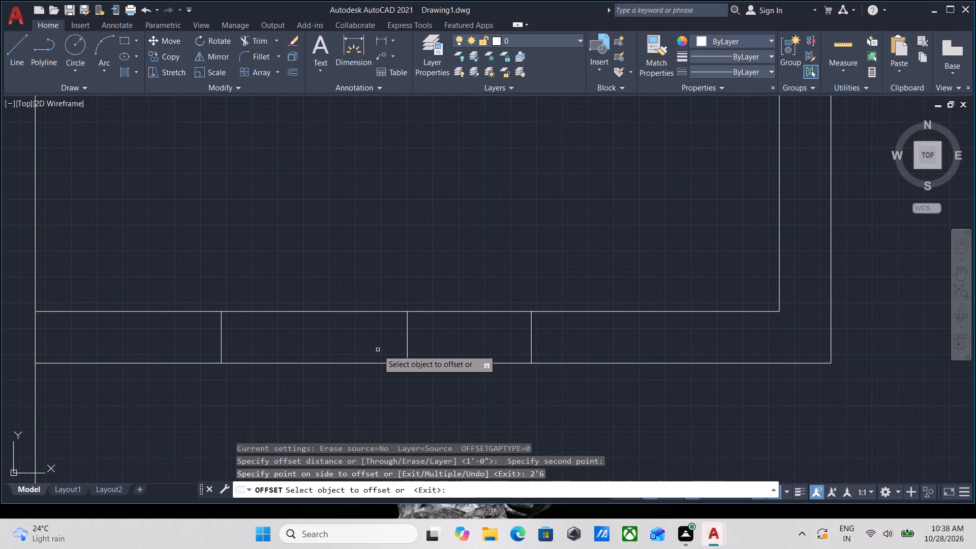
key("Escape")
Trim both lower wall lines between the 2'6" opening marks and remove the leftover midpoint line.
type("TR")
key("Return")
left_click(442, 386)
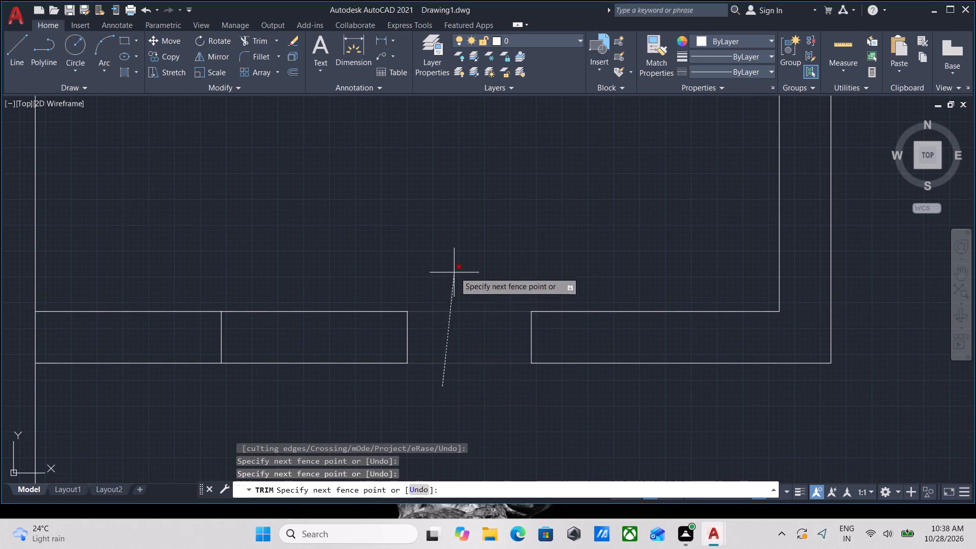
left_click(456, 264)
left_click(399, 370)
left_click(400, 261)
left_click_drag(437, 337, 432, 337)
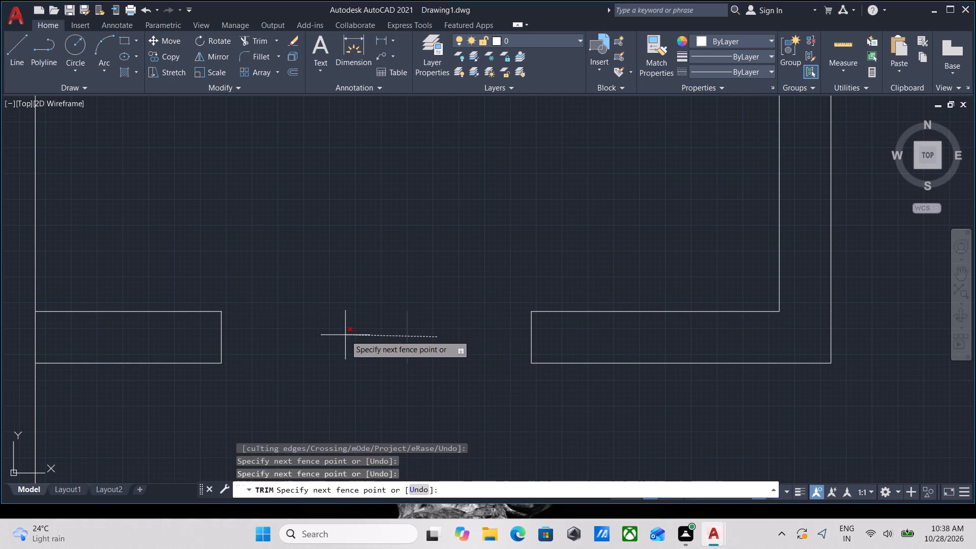
left_click(345, 335)
key("Escape")
Trim the left exterior wall's inner line between the two lines of the small room's lower wall stub.
scroll(406, 327, "down", 4)
scroll(542, 370, "down", 1)
scroll(433, 340, "up", 2)
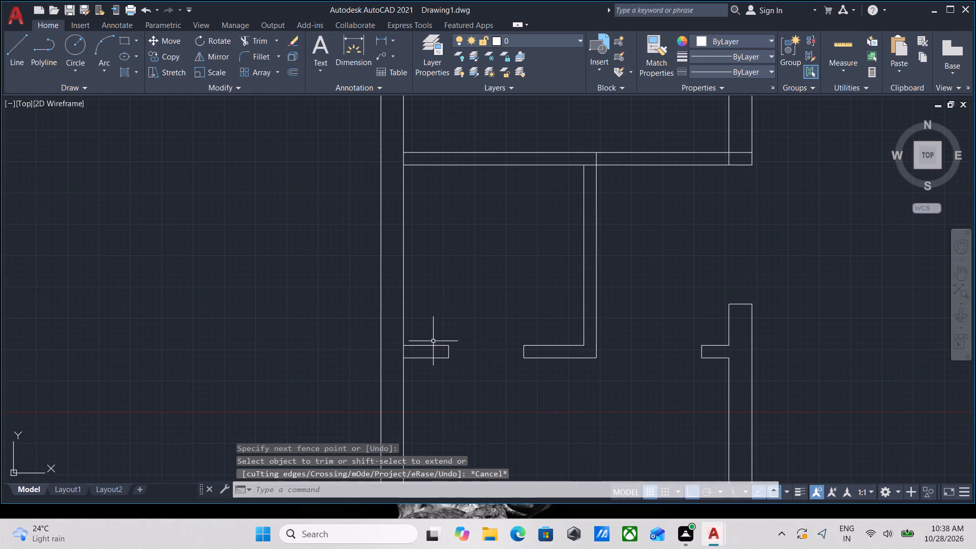
key("t")
key("r")
key("Return")
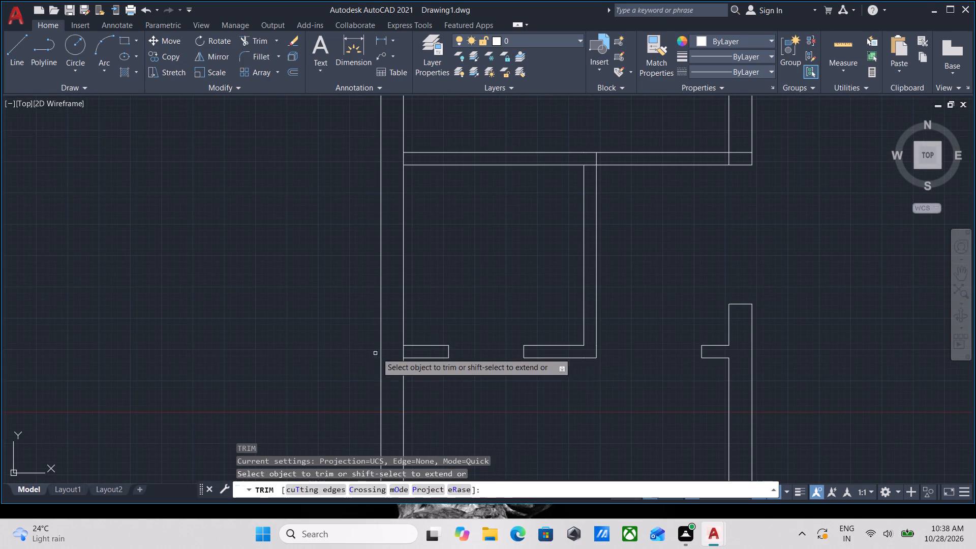
scroll(420, 350, "up", 2)
left_click(395, 358)
left_click(353, 359)
scroll(639, 431, "down", 3)
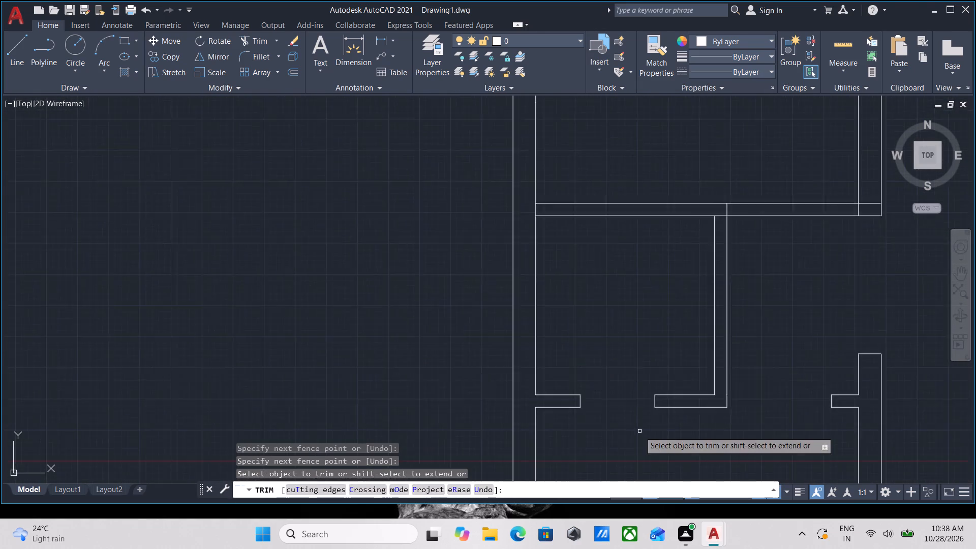
middle_click_drag(639, 431, 503, 425)
scroll(614, 322, "down", 1)
middle_click_drag(613, 362, 608, 399)
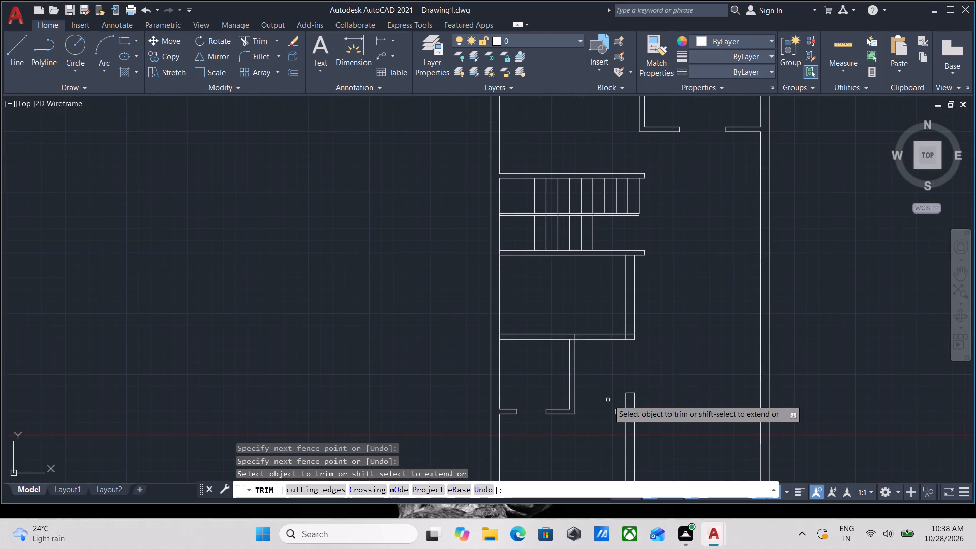
scroll(590, 347, "up", 3)
key("Escape")
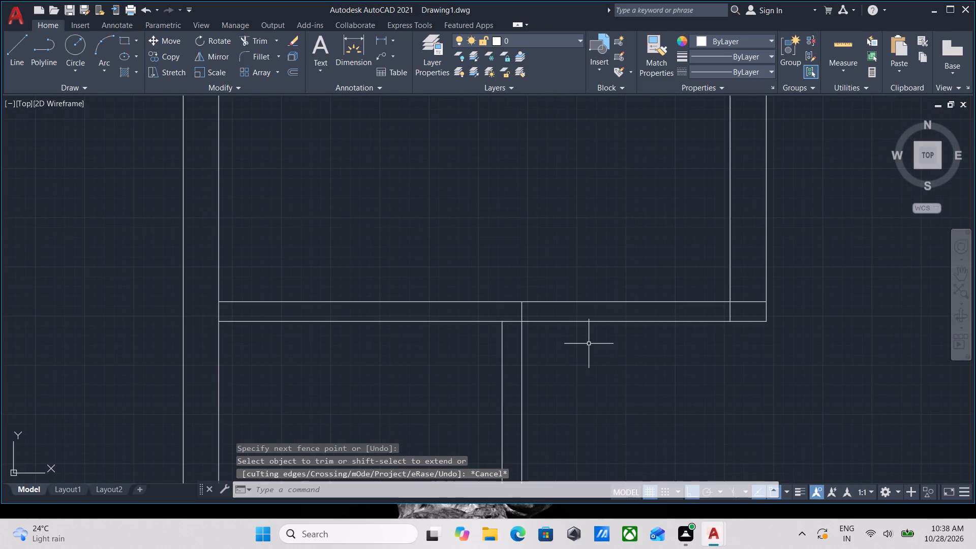
Clean up the T-junction above the small room by trimming the lines crossing where its right-hand wall meets the upper 5" wall.
type("TR")
key("Return")
scroll(541, 328, "up", 2)
left_click(517, 288)
left_click(458, 296)
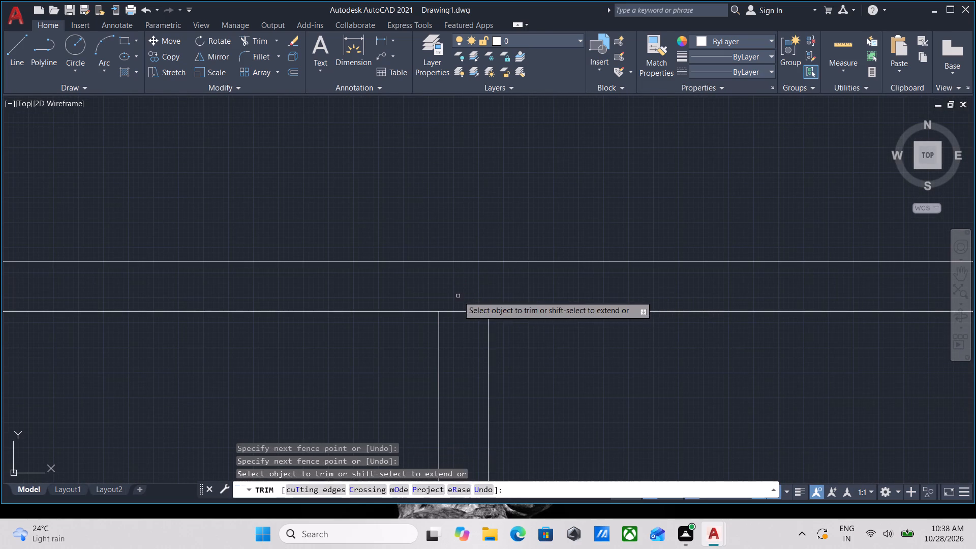
left_click(462, 330)
left_click(462, 294)
key("Escape")
scroll(640, 352, "down", 4)
middle_click_drag(640, 352, 481, 369)
scroll(545, 352, "up", 2)
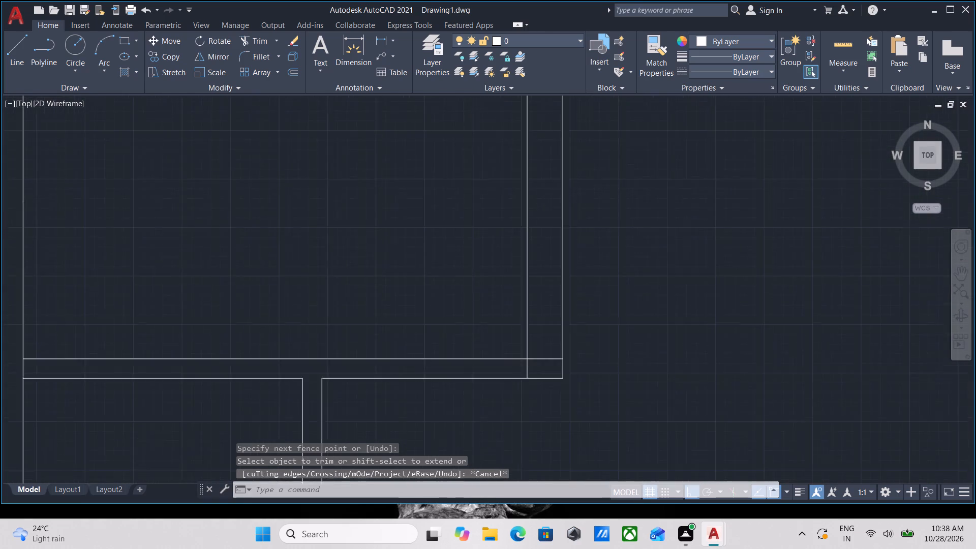
Trim the crossing lines at the lower right corner of the room below the staircase, leaving a clean wall corner.
scroll(545, 352, "up", 1)
middle_click_drag(546, 352, 553, 386)
type("TR")
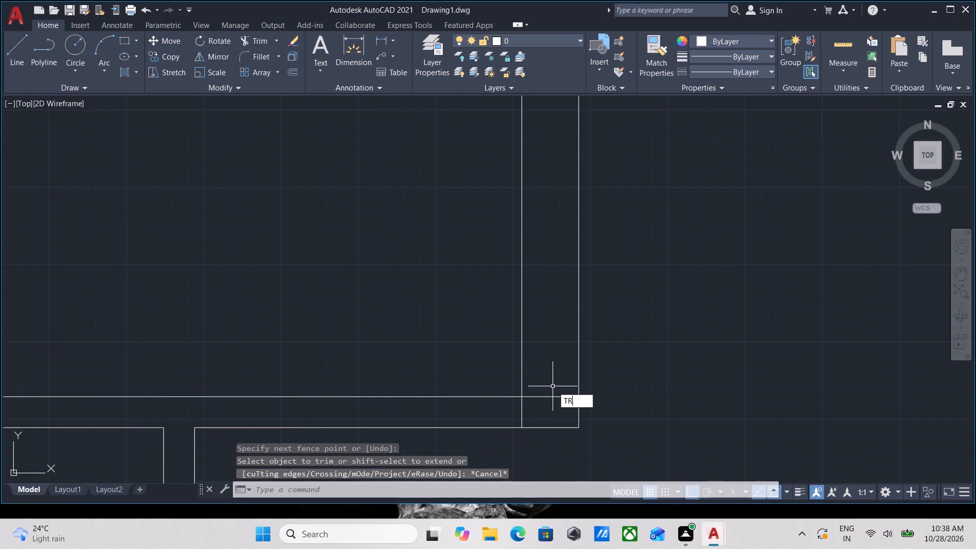
key("Return")
left_click(557, 384)
left_click(554, 408)
left_click(540, 409)
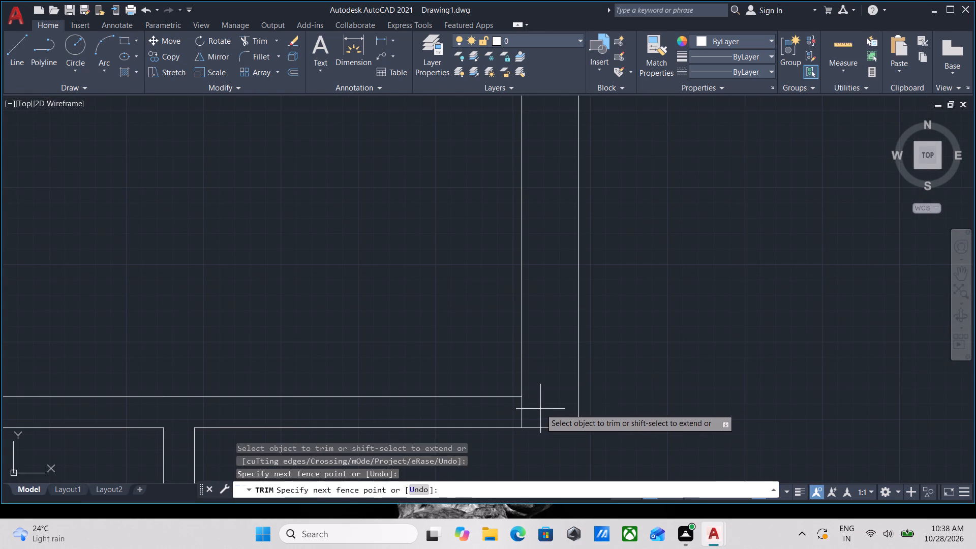
left_click(499, 411)
scroll(574, 413, "down", 3)
key("Escape")
Examine the whole reworked floor plan copy alongside the original plan.
scroll(679, 379, "down", 2)
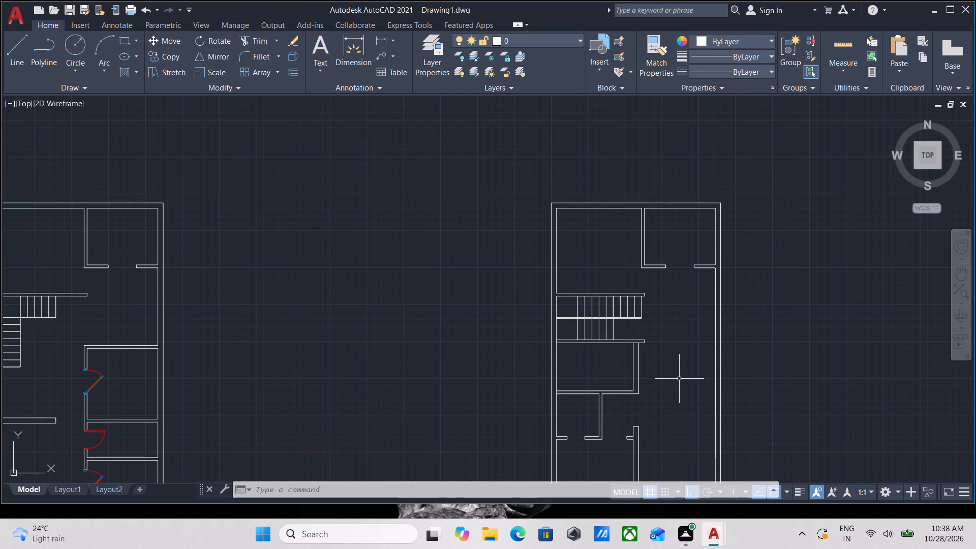
scroll(697, 368, "down", 1)
scroll(693, 419, "up", 3)
scroll(693, 419, "down", 3)
middle_click_drag(686, 410, 658, 394)
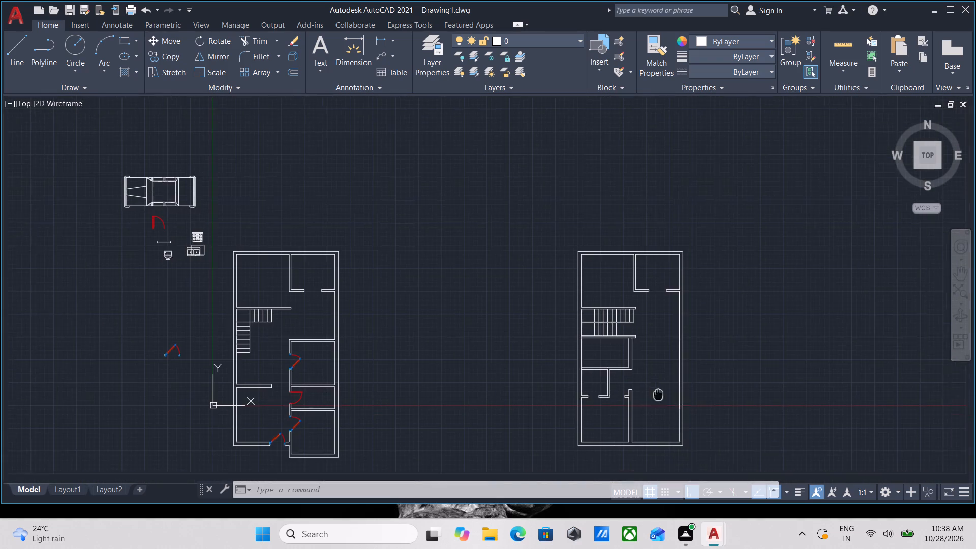
middle_click_drag(658, 394, 599, 380)
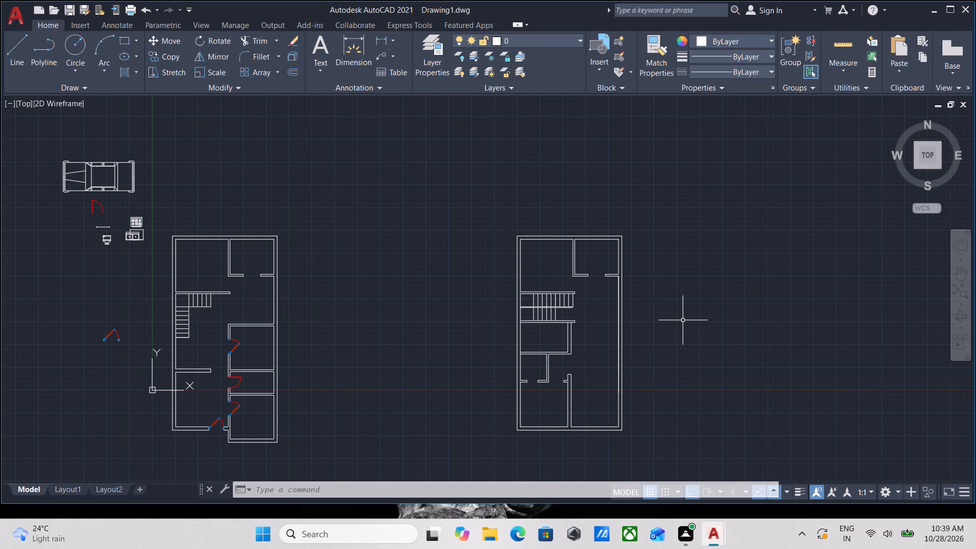
scroll(683, 320, "up", 1)
scroll(592, 298, "down", 1)
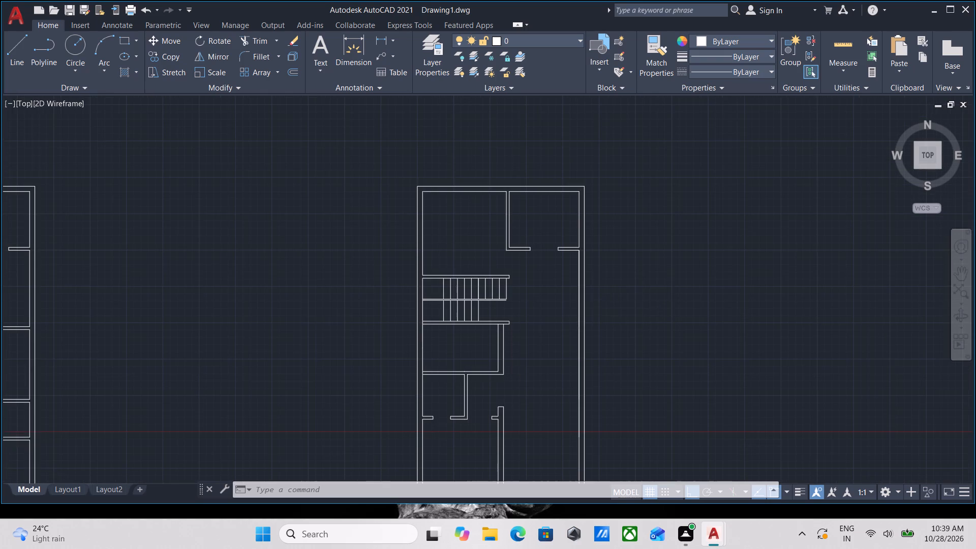
middle_click_drag(592, 298, 601, 347)
scroll(515, 320, "up", 2)
middle_click_drag(576, 319, 581, 345)
scroll(606, 324, "down", 1)
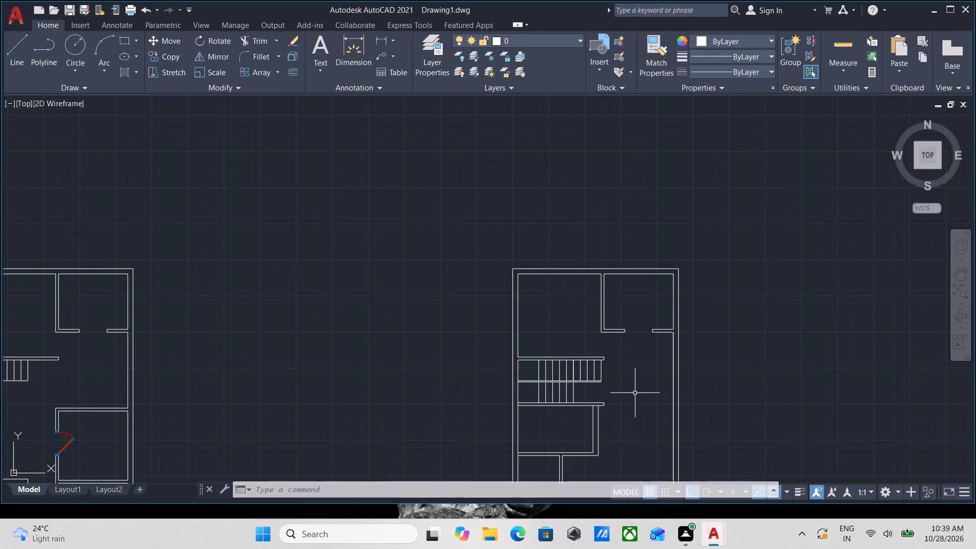
scroll(633, 393, "down", 1)
middle_click_drag(631, 392, 638, 337)
scroll(633, 389, "up", 1)
middle_click_drag(637, 399, 673, 320)
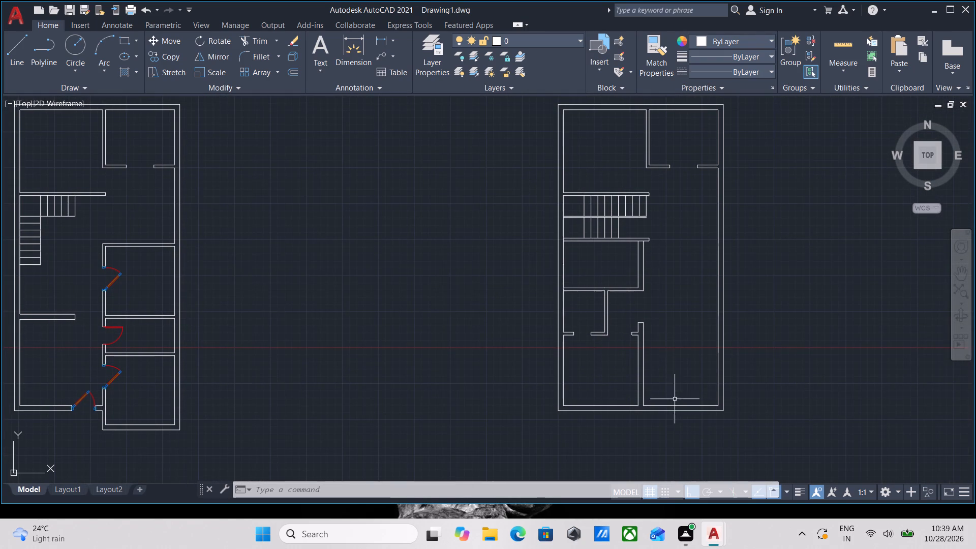
middle_click_drag(669, 354, 645, 410)
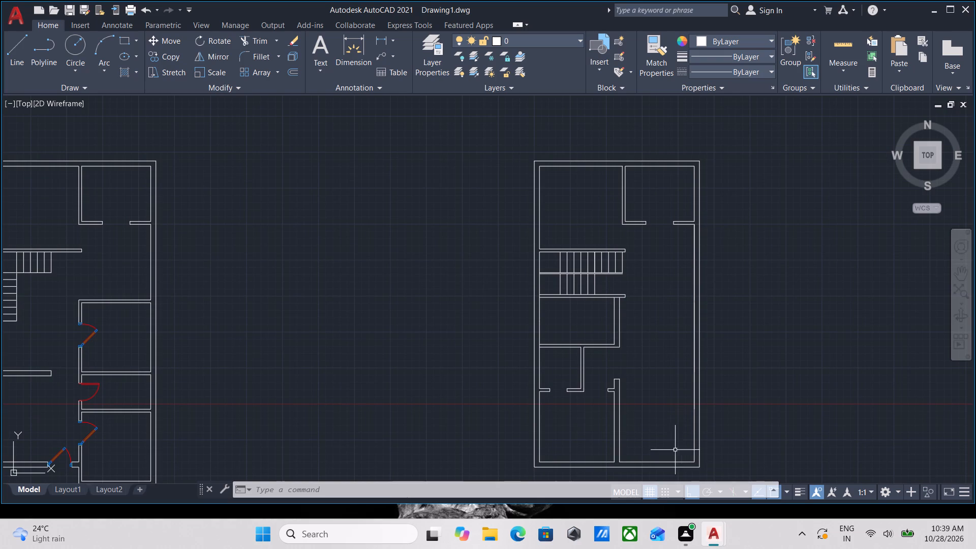
middle_click_drag(679, 403, 686, 411)
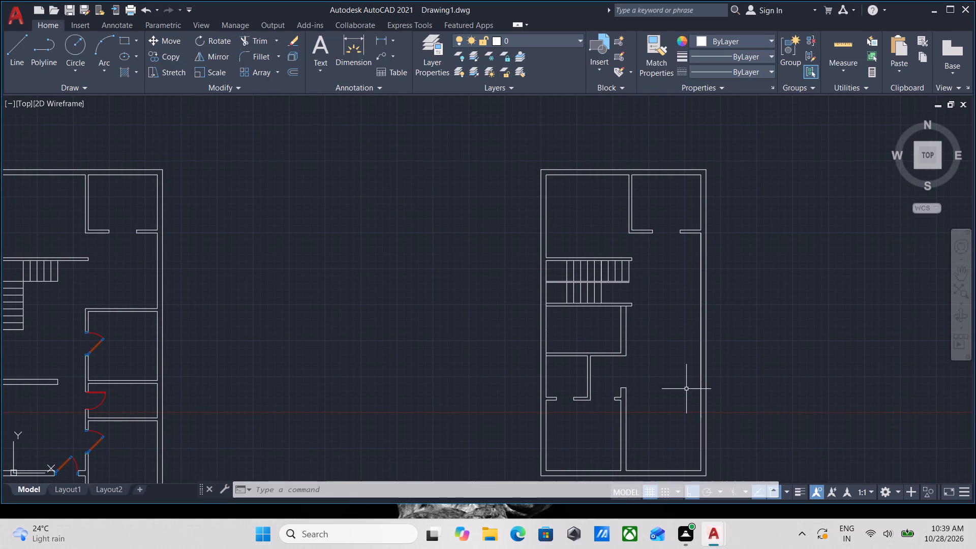
middle_click_drag(686, 389, 686, 411)
Copy the four right-hand treads of the lower stair flight rightward, placing the first copy on the last existing tread.
scroll(624, 340, "up", 1)
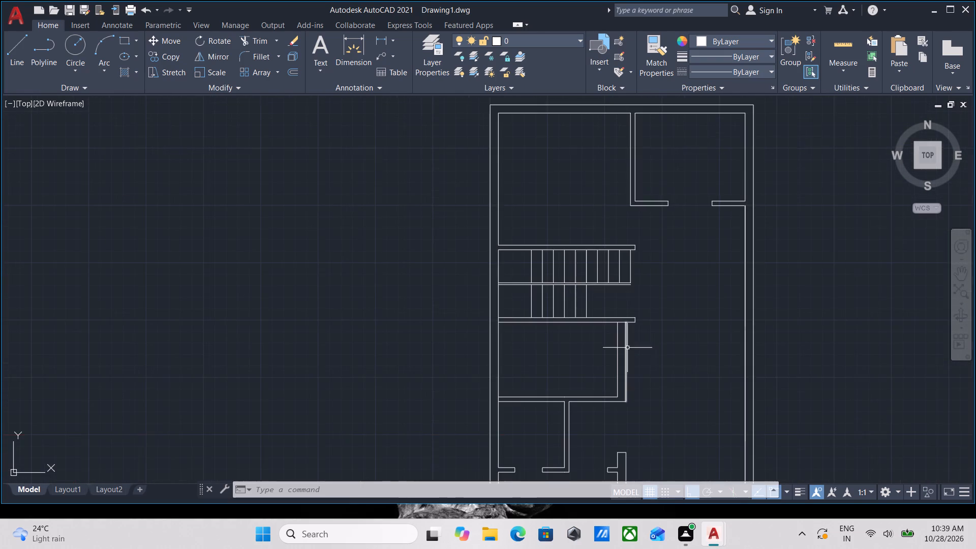
scroll(631, 354, "up", 1)
scroll(631, 354, "down", 1)
middle_click_drag(631, 354, 617, 384)
scroll(528, 361, "up", 1)
middle_click_drag(528, 362, 536, 388)
left_click(619, 337)
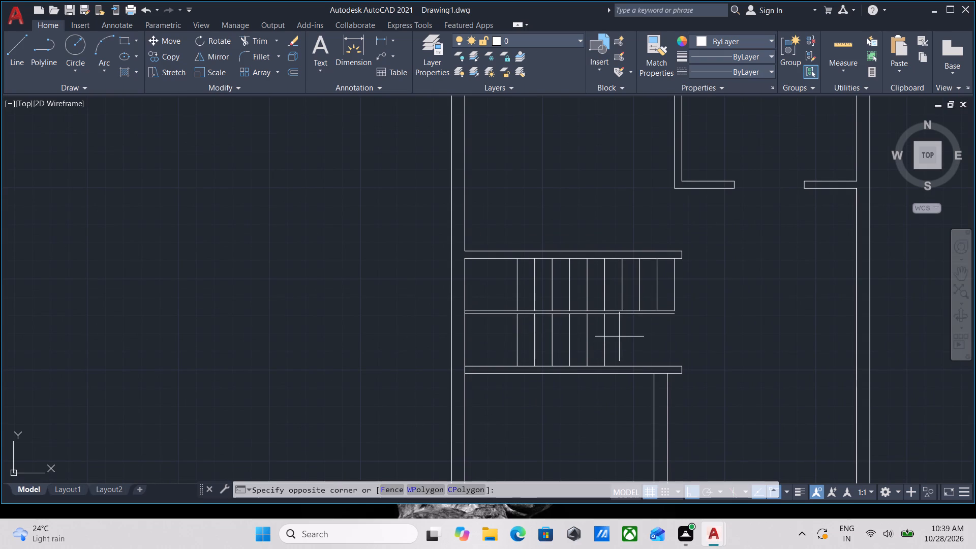
left_click(550, 337)
scroll(550, 337, "up", 1)
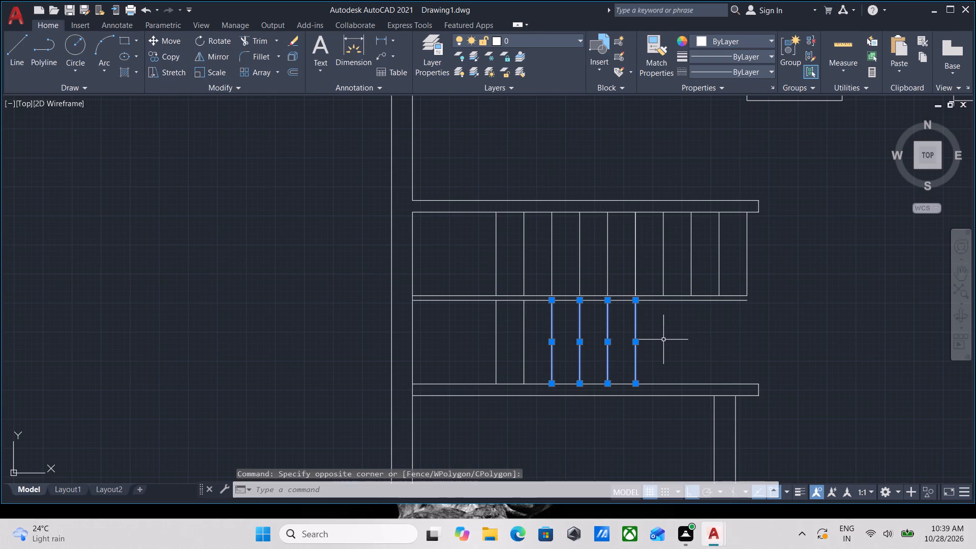
key("c")
key("o")
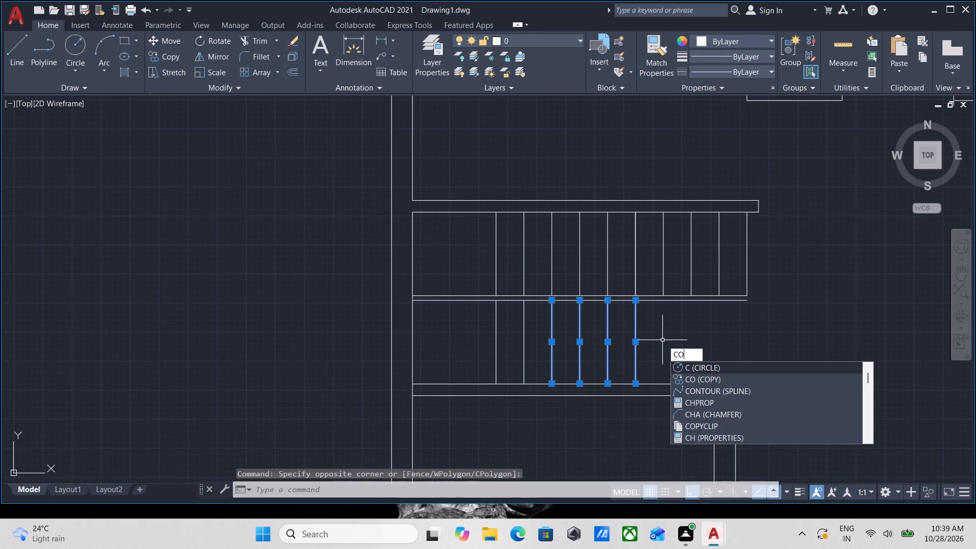
key("Return")
scroll(558, 392, "up", 2)
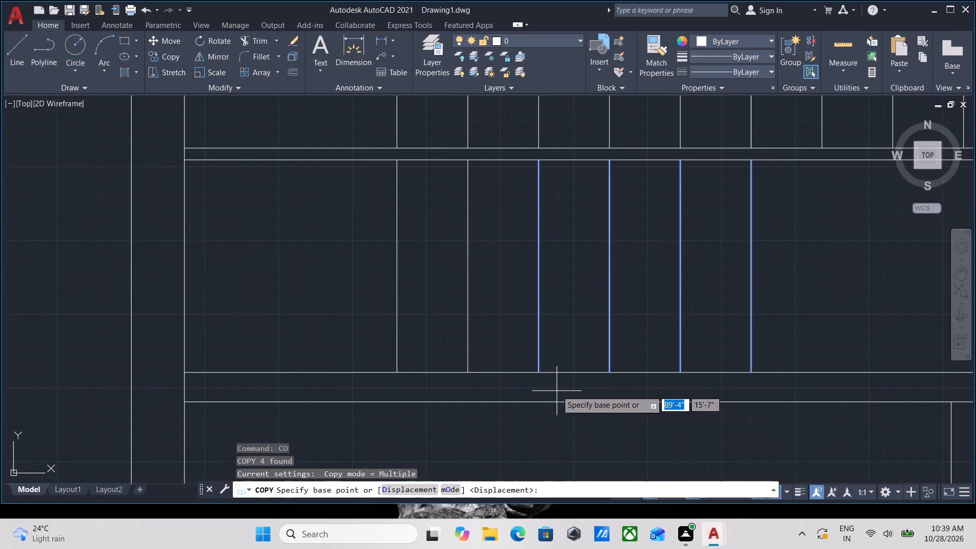
left_click(538, 372)
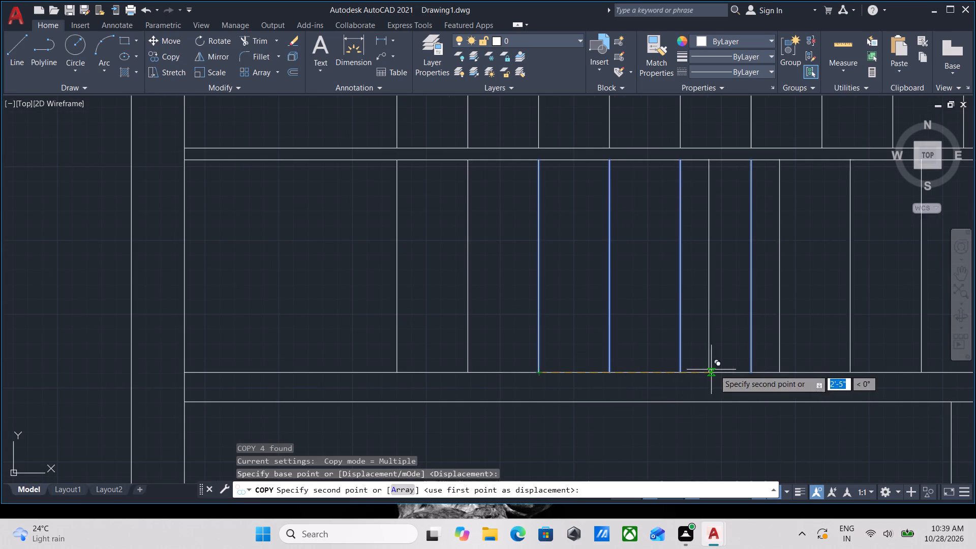
left_click(750, 372)
key("Escape")
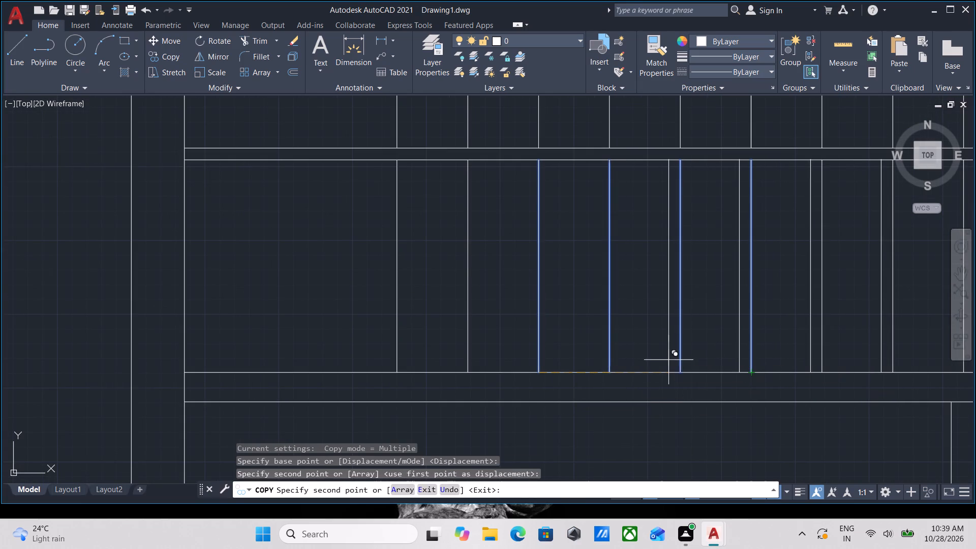
scroll(668, 360, "down", 3)
scroll(772, 334, "up", 2)
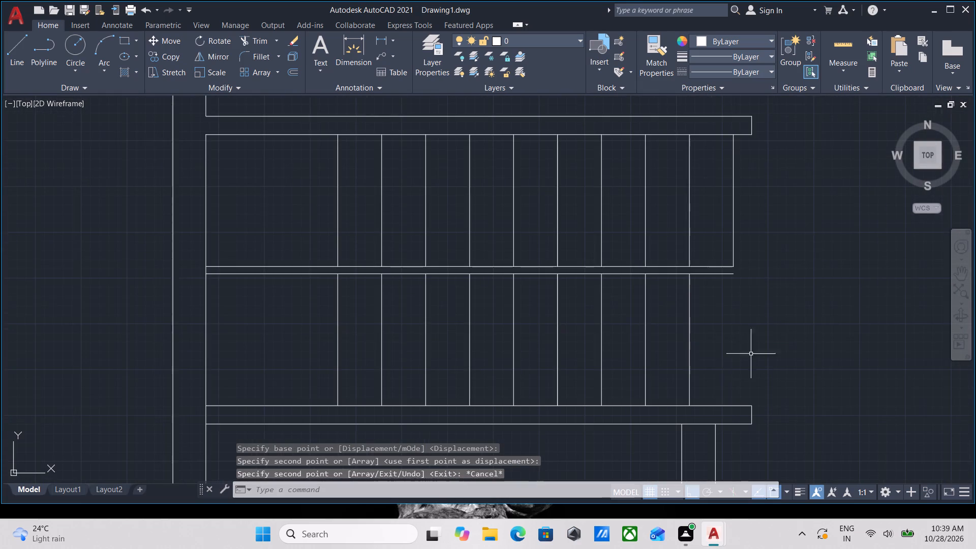
Copy the lower flight's last tread 1'-0" to the right, onto the end of the central stair partition.
scroll(700, 348, "up", 2)
left_click(700, 348)
left_click(645, 303)
scroll(650, 297, "down", 1)
middle_click_drag(650, 297, 649, 346)
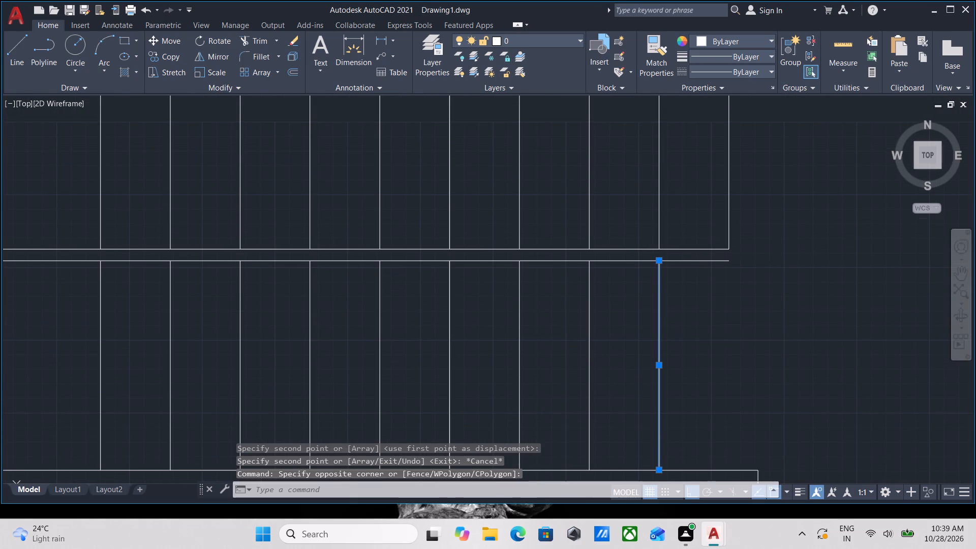
type("CO")
key("Return")
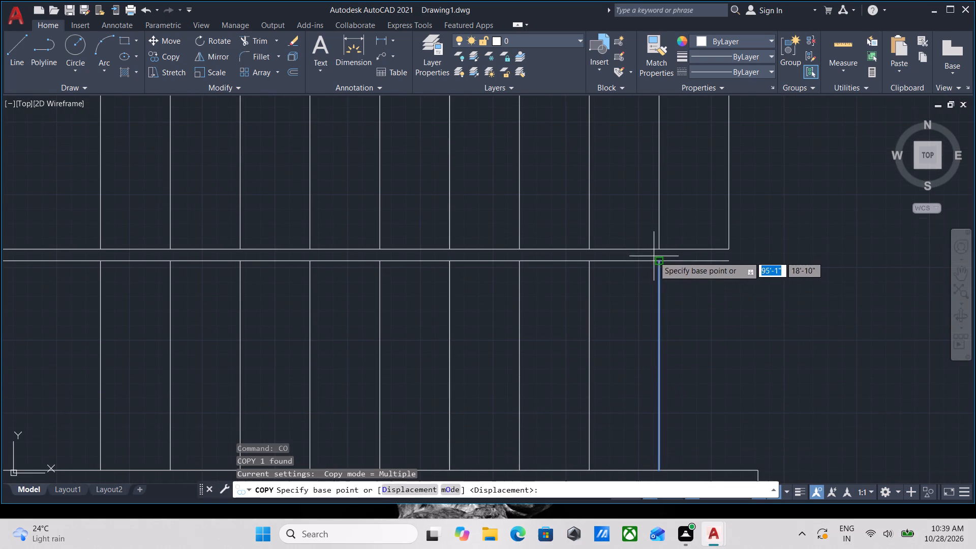
left_click(661, 262)
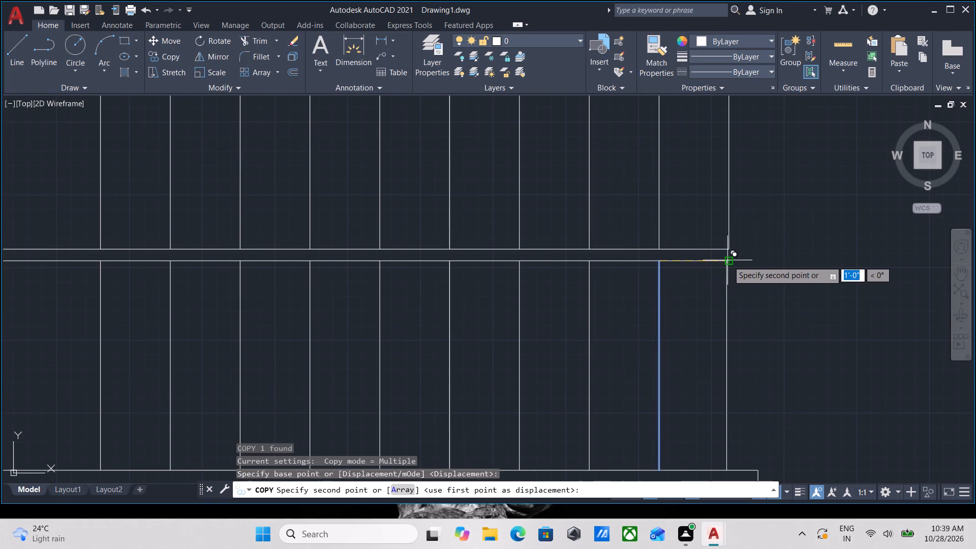
left_click(729, 261)
scroll(646, 291, "down", 1)
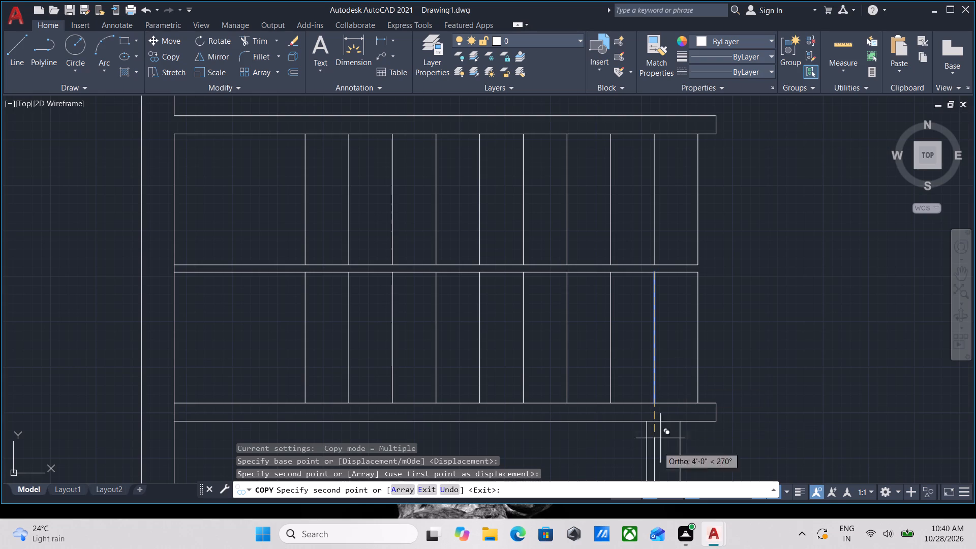
key("Escape")
Measure the interior width and height of the room below the staircase.
scroll(778, 361, "down", 3)
middle_click_drag(740, 342, 667, 291)
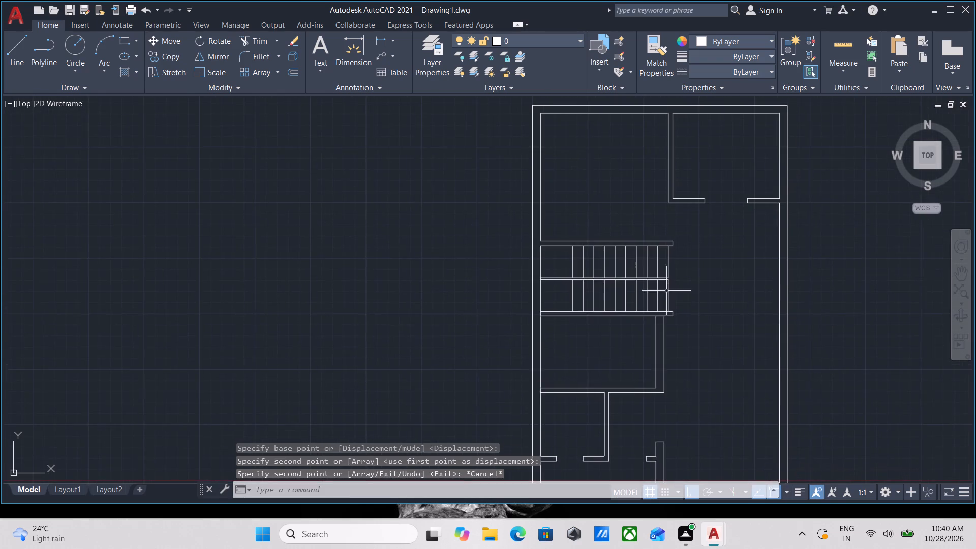
scroll(664, 375, "up", 2)
middle_click_drag(668, 340, 667, 351)
scroll(651, 311, "down", 1)
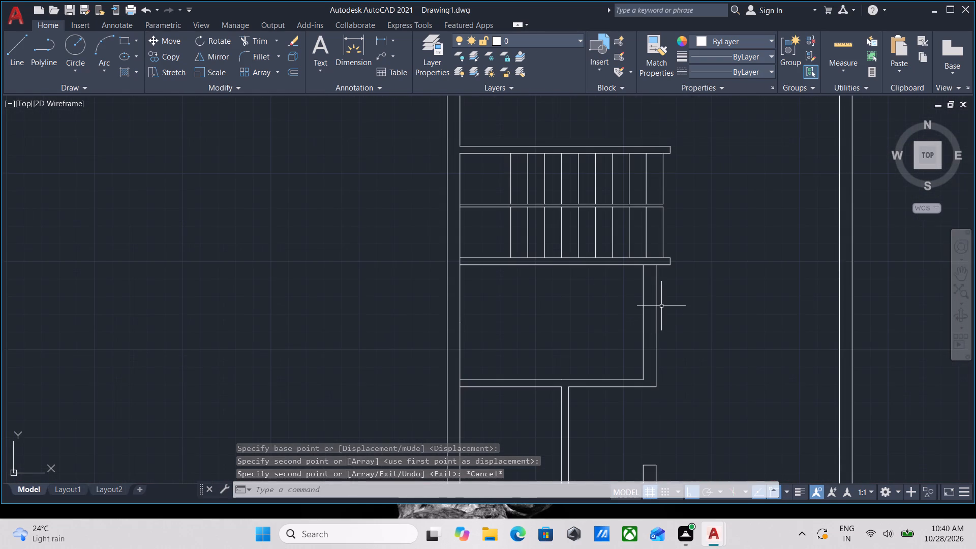
middle_click_drag(585, 310, 604, 301)
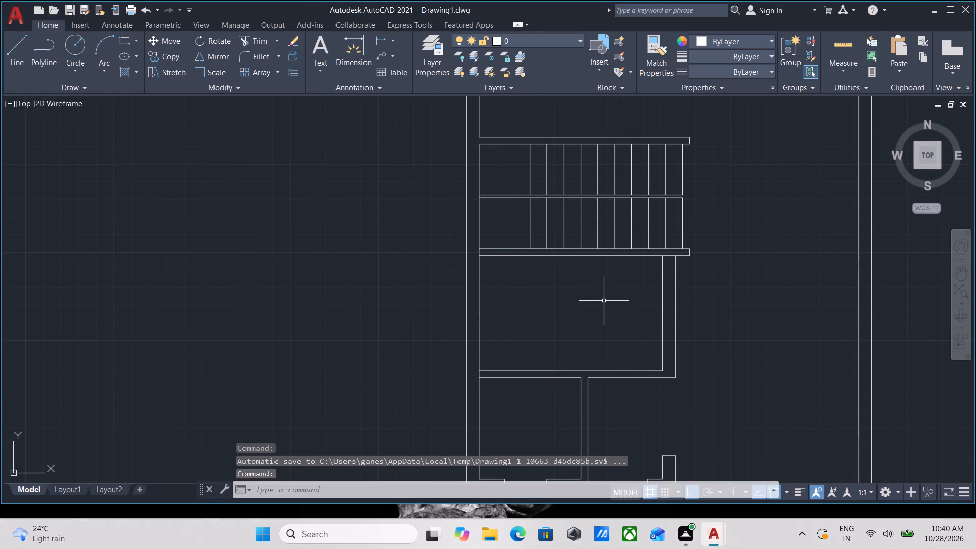
type("ME")
key("a")
key("Return")
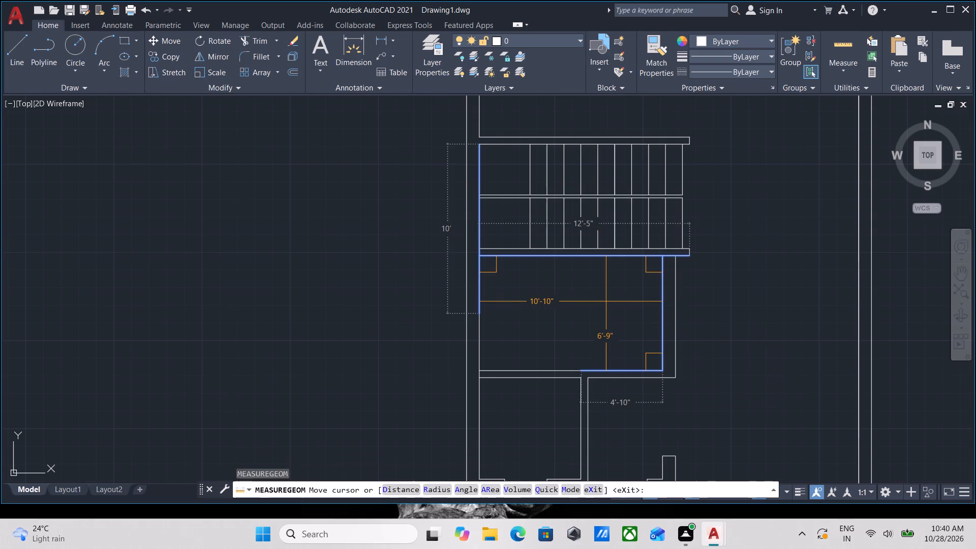
key("Escape")
Draw a short horizontal line across the right-hand wall of the room below the staircase, at the wall's midpoint.
scroll(615, 299, "down", 1)
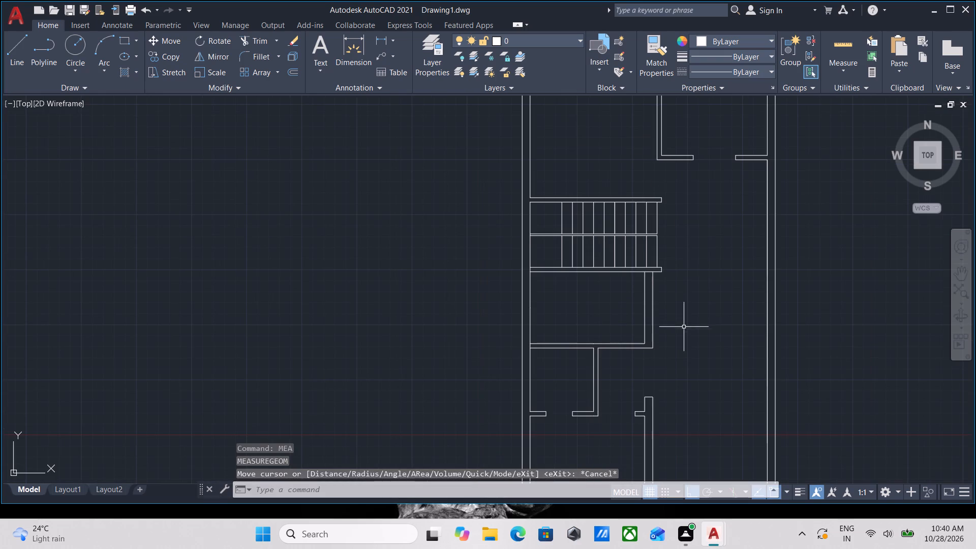
scroll(647, 307, "up", 1)
middle_click_drag(647, 307, 661, 310)
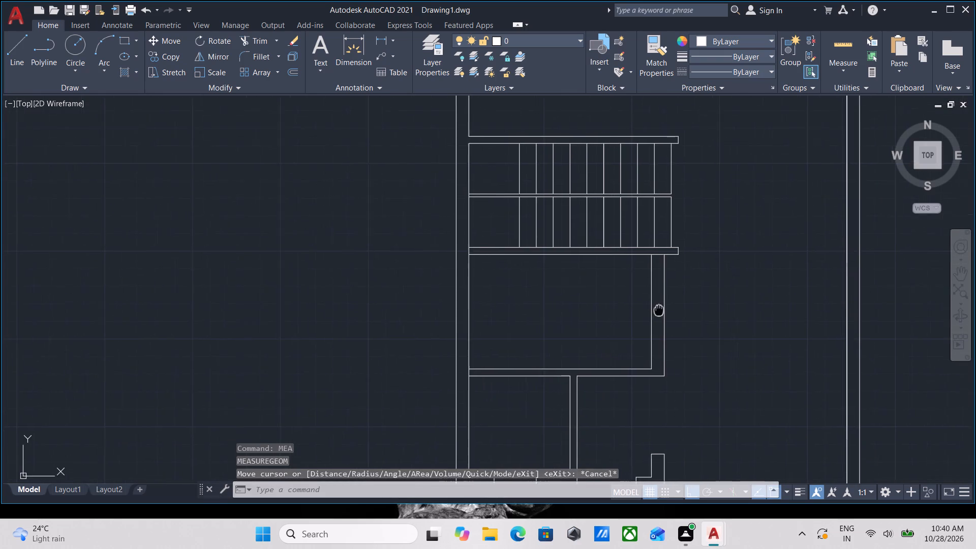
middle_click_drag(661, 310, 688, 313)
middle_click_drag(717, 312, 711, 327)
scroll(717, 312, "down", 1)
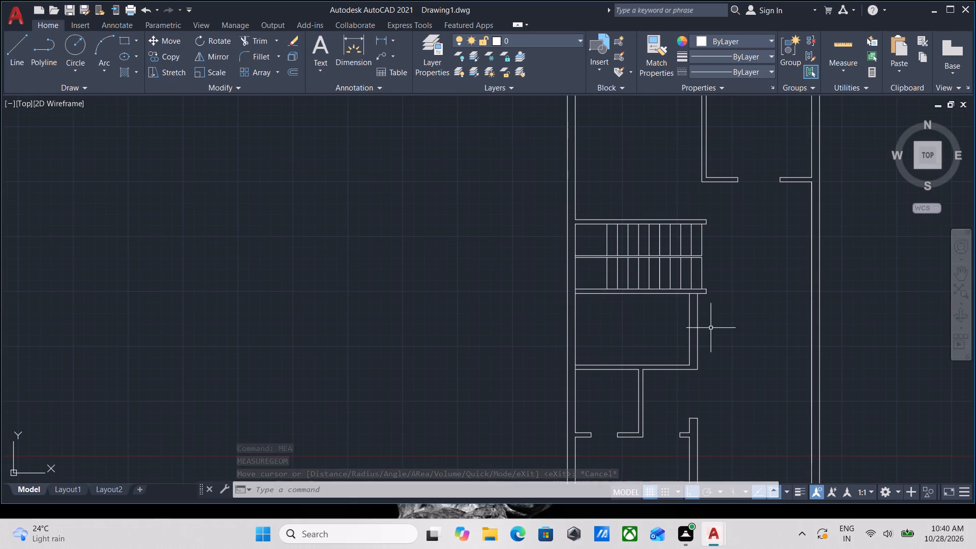
scroll(692, 317, "up", 1)
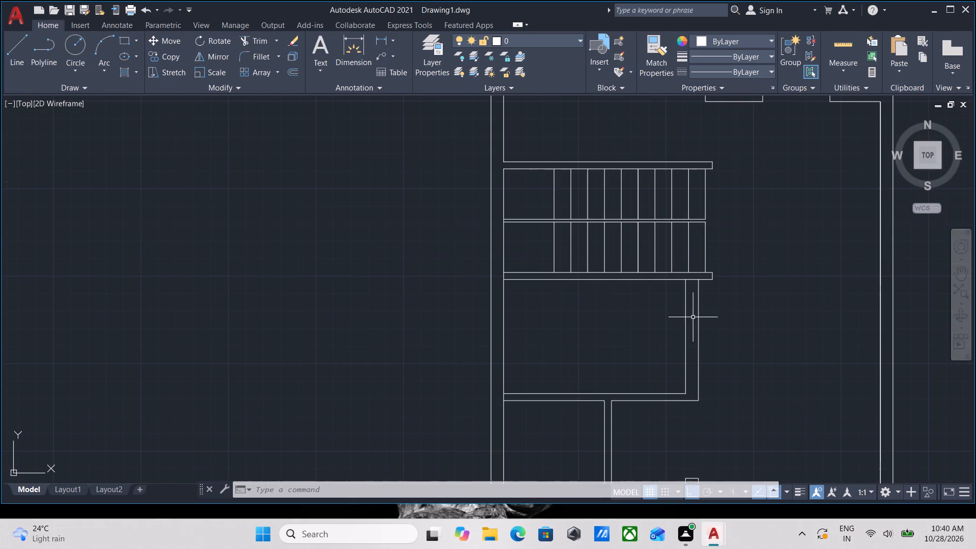
key("l")
key("Return")
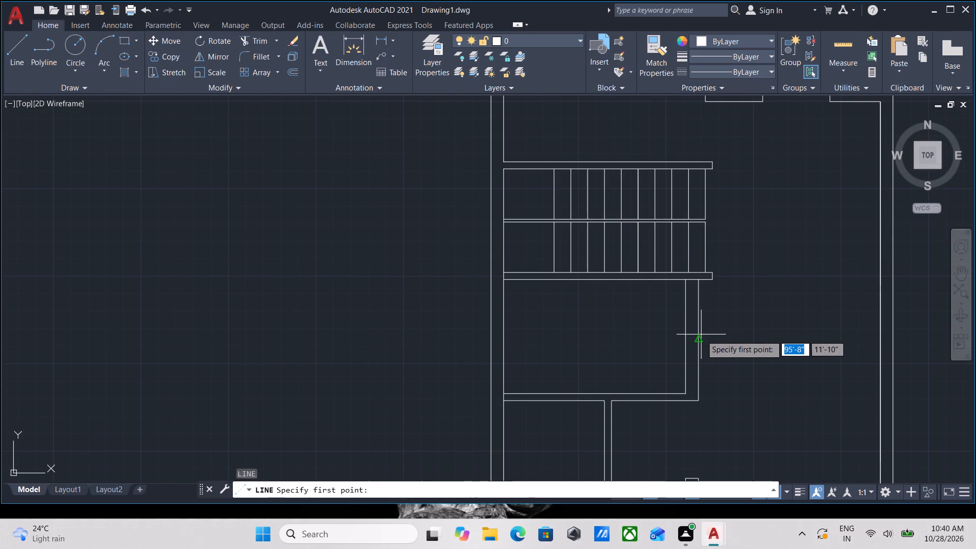
left_click(699, 335)
left_click(684, 343)
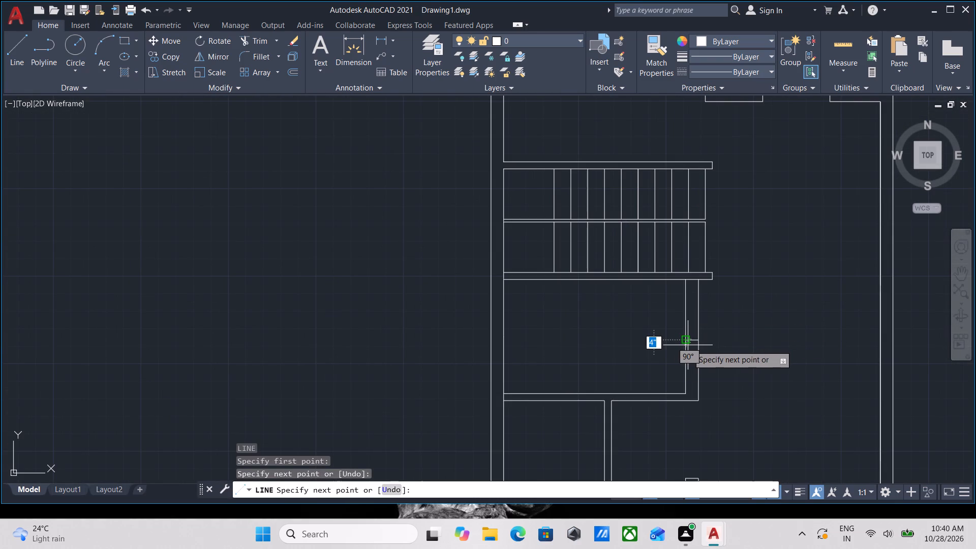
key("Escape")
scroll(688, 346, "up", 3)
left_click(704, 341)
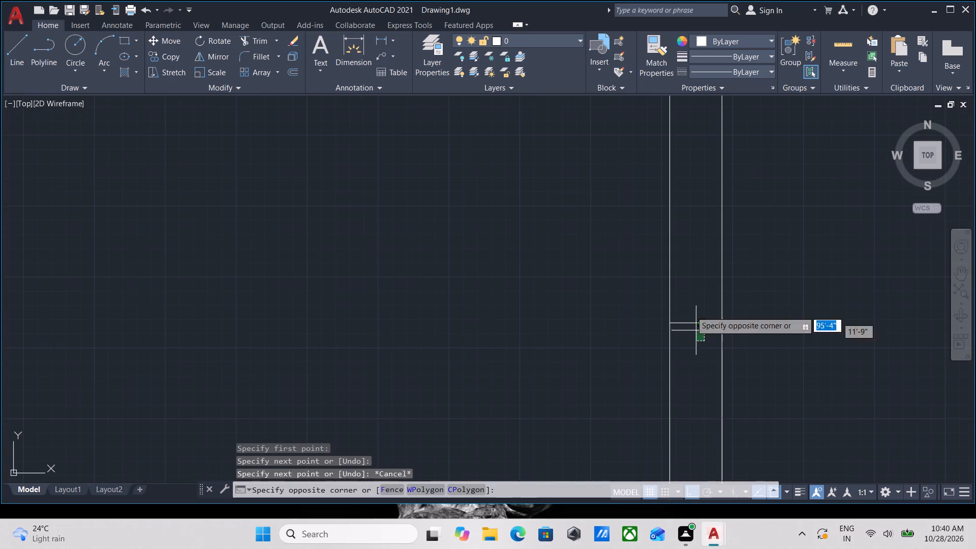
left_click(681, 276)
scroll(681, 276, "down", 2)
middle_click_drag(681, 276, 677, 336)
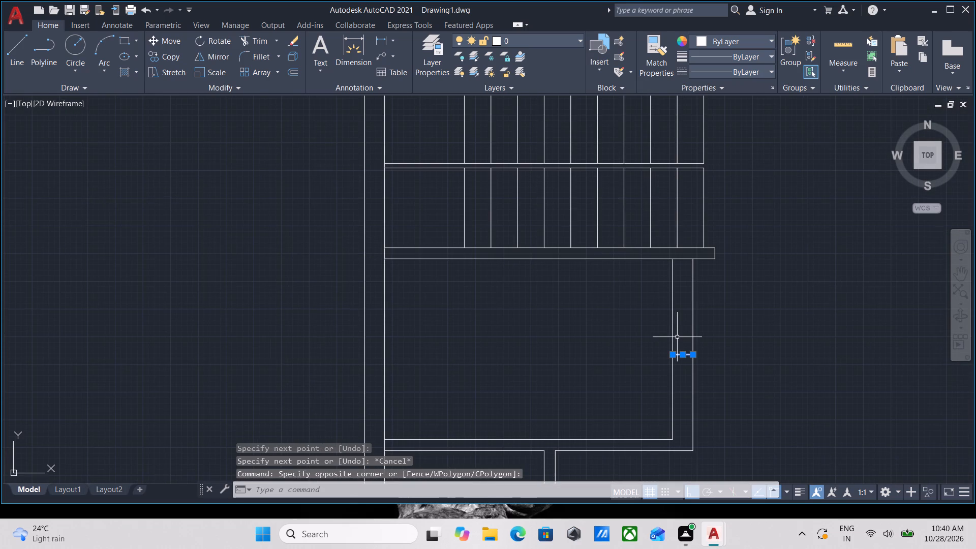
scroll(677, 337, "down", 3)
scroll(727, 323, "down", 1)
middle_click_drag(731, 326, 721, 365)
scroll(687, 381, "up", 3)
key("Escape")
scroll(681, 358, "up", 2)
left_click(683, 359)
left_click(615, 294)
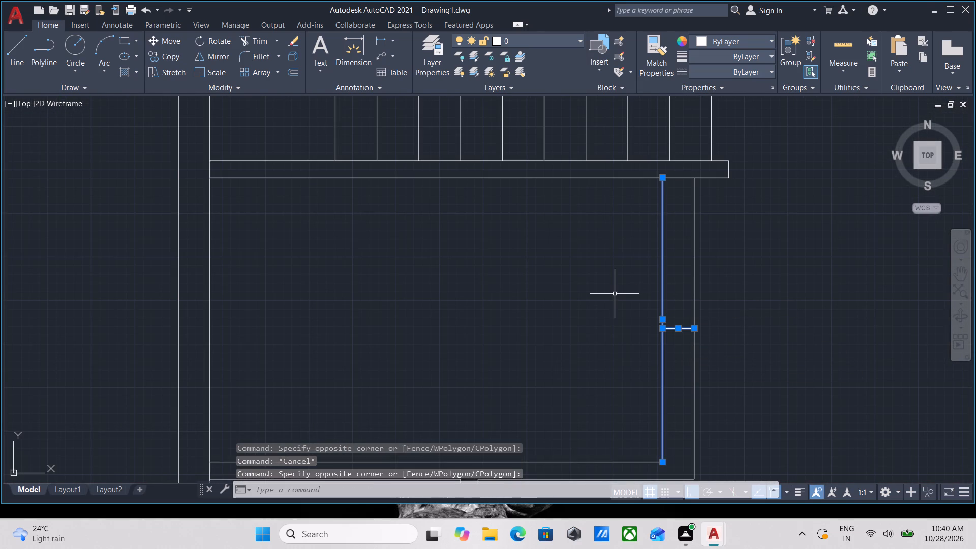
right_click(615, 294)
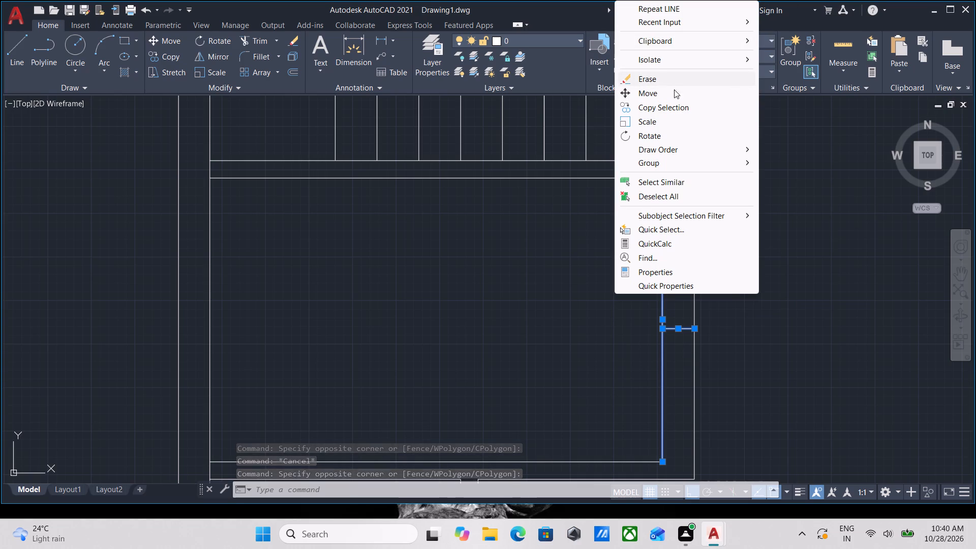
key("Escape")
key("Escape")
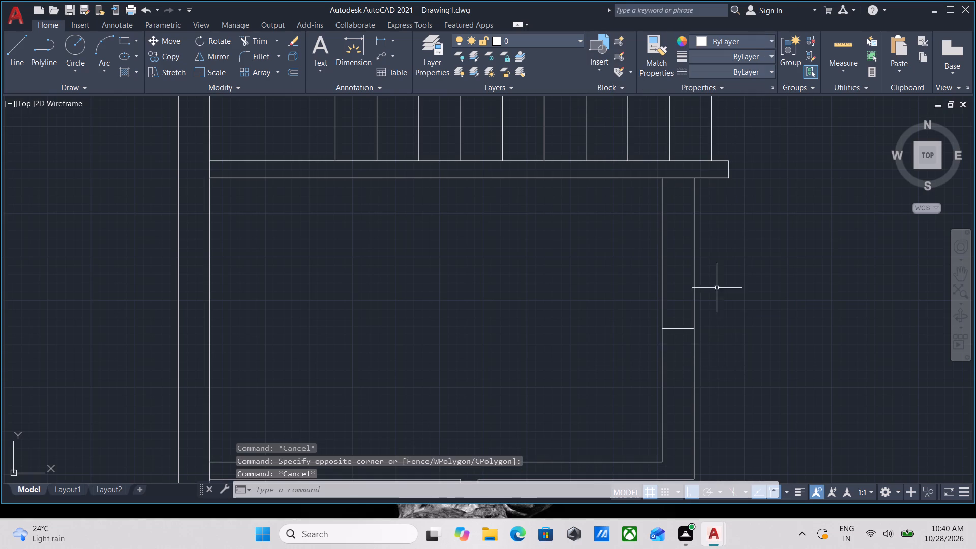
Measure the interior sizes of the upper-left room and the room below the staircase.
scroll(737, 259, "down", 2)
middle_click_drag(735, 261, 448, 368)
middle_click_drag(551, 226, 528, 356)
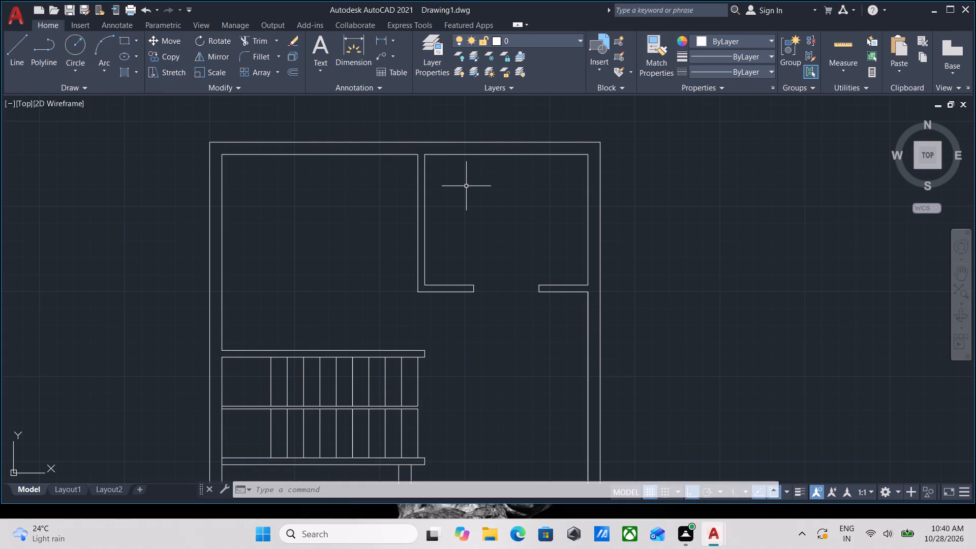
middle_click_drag(451, 219, 519, 218)
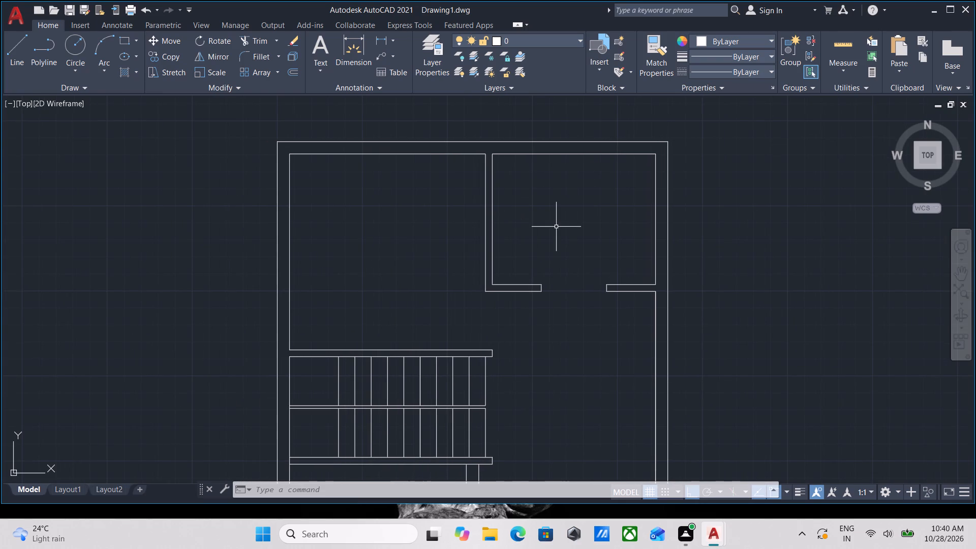
type("MEA")
key("Return")
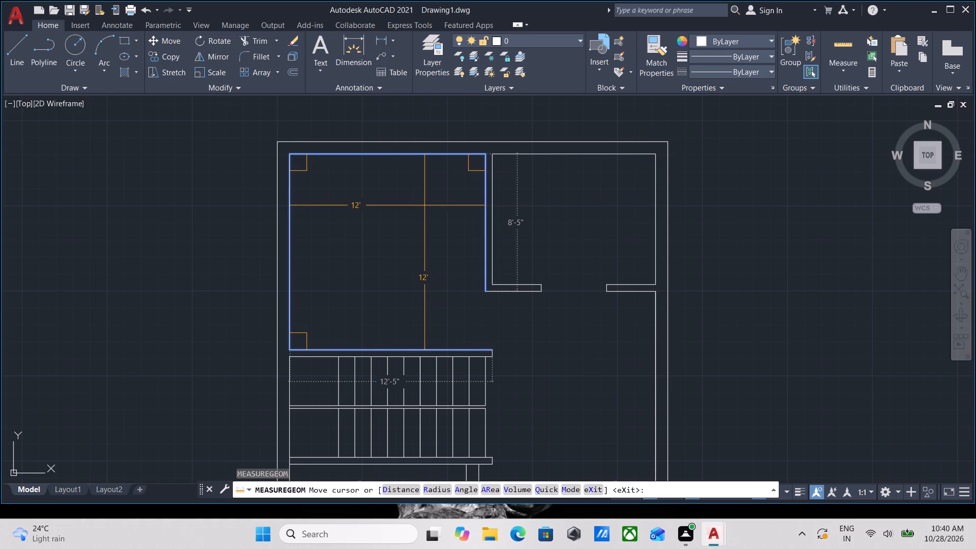
scroll(460, 195, "down", 2)
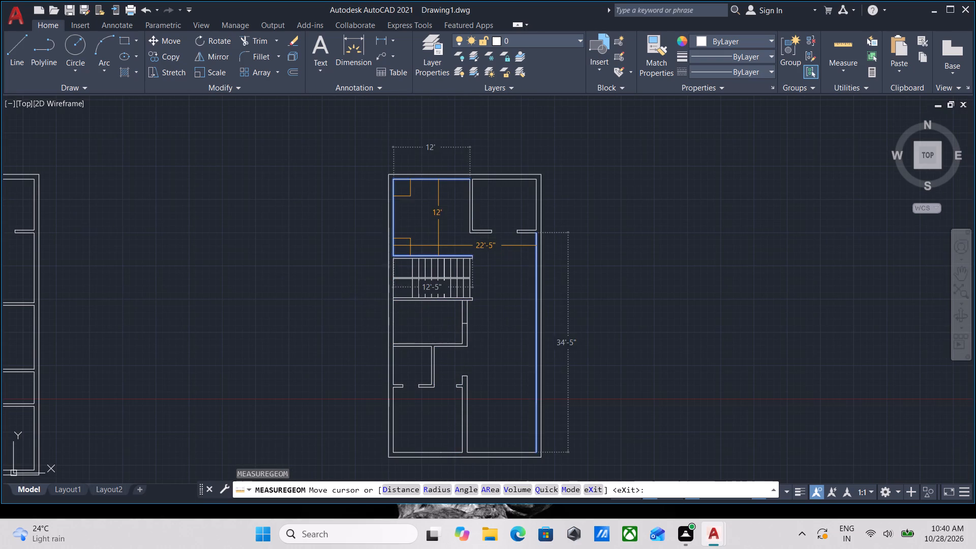
scroll(442, 306, "up", 2)
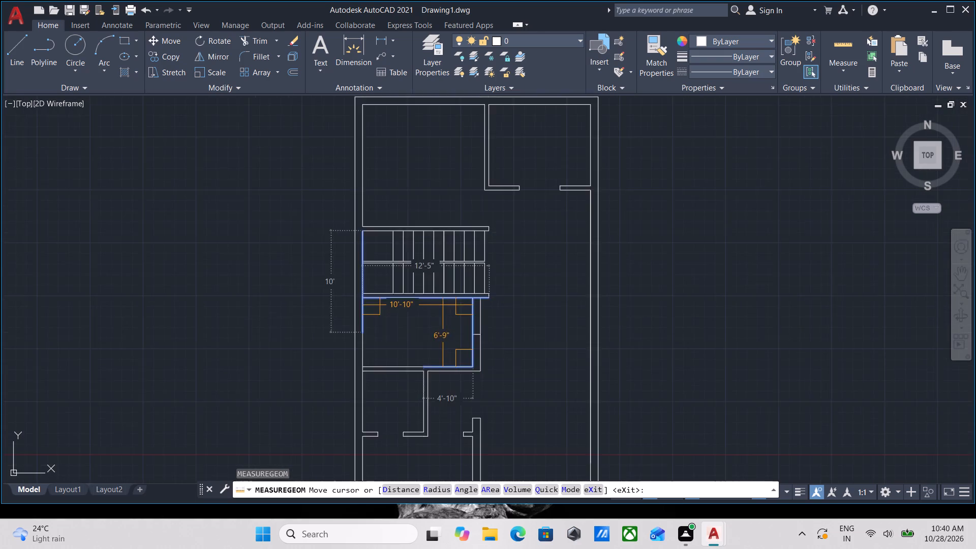
scroll(499, 291, "down", 2)
key("Escape")
Offset the short midpoint line in the right-hand wall of the room below the staircase 1' upward.
scroll(490, 316, "up", 4)
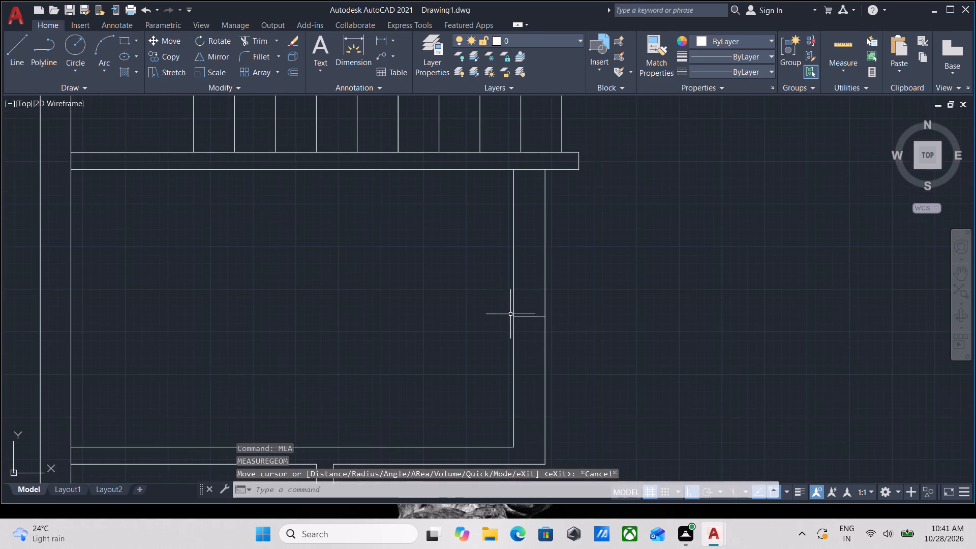
scroll(510, 313, "up", 2)
left_click(579, 352)
left_click(531, 285)
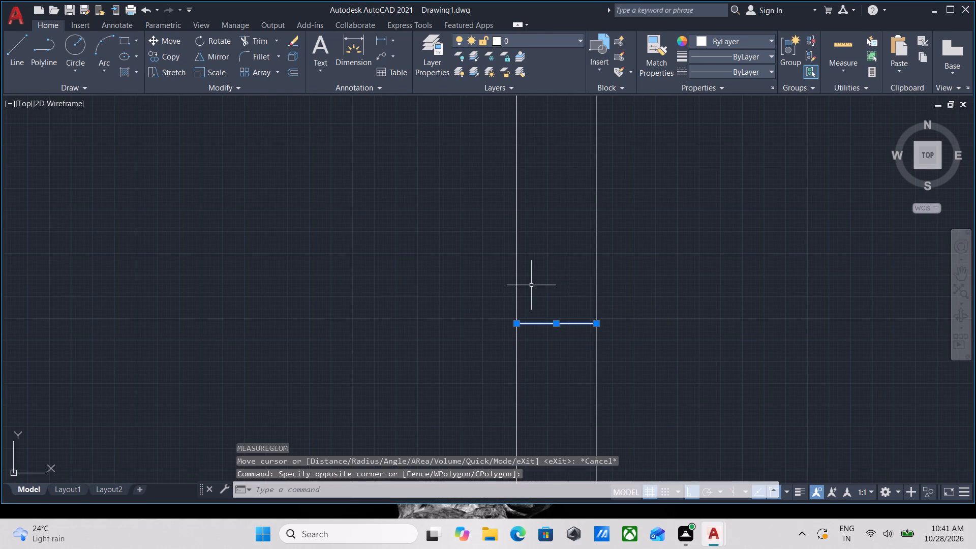
key("o")
key("Return")
left_click(555, 325)
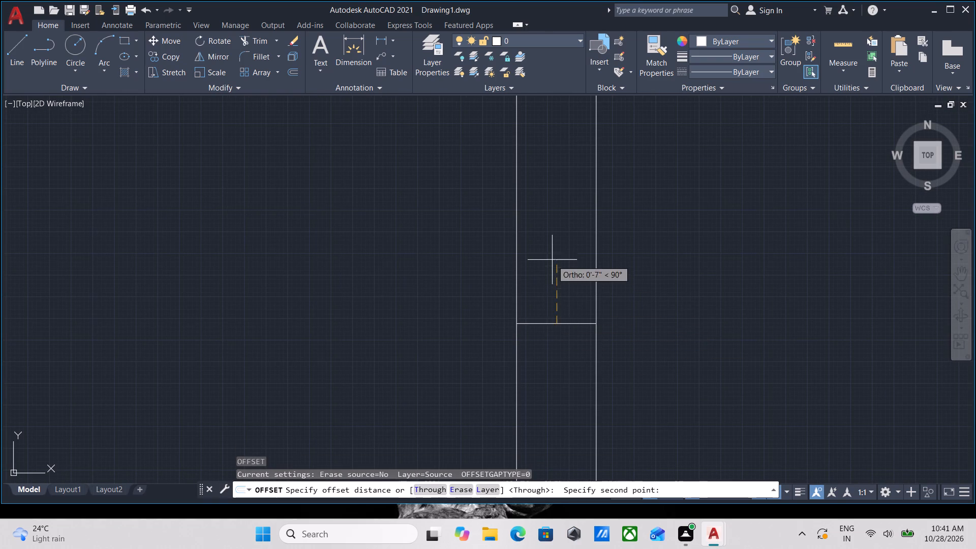
left_click(552, 260)
scroll(563, 222, "down", 3)
middle_click_drag(566, 225, 577, 304)
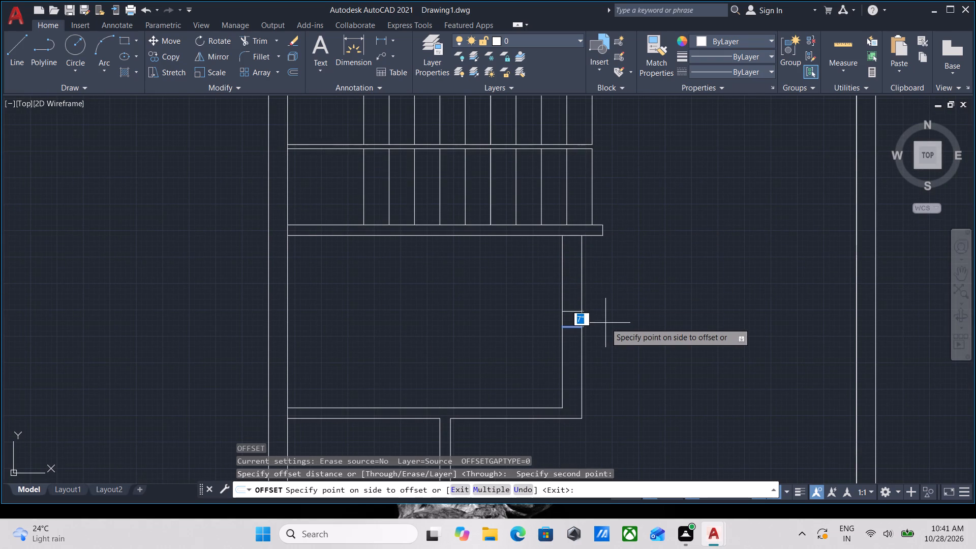
key("1")
key("apostrophe")
key("Return")
Offset the upper short line in that wall 3' downward to mark the other edge of the opening.
scroll(605, 323, "up", 2)
left_click(518, 268)
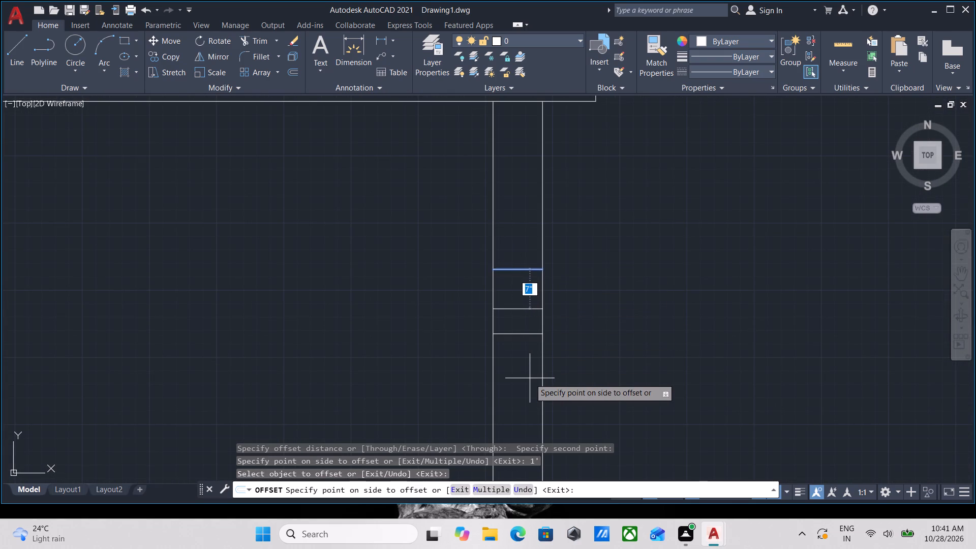
type("3'")
key("Return")
scroll(574, 326, "down", 1)
key("Escape")
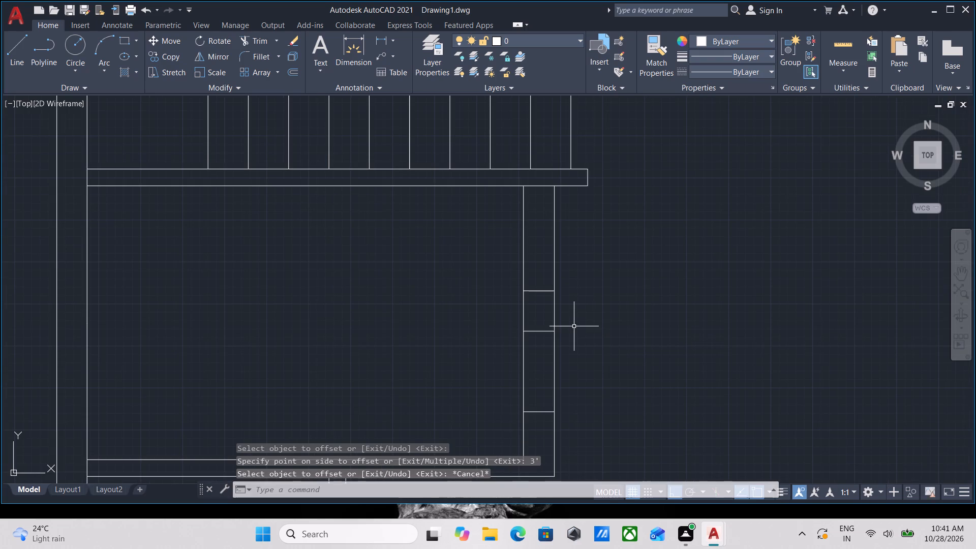
Trim both wall faces between the two outer short lines and remove the middle line, leaving a 3' opening.
type("TR")
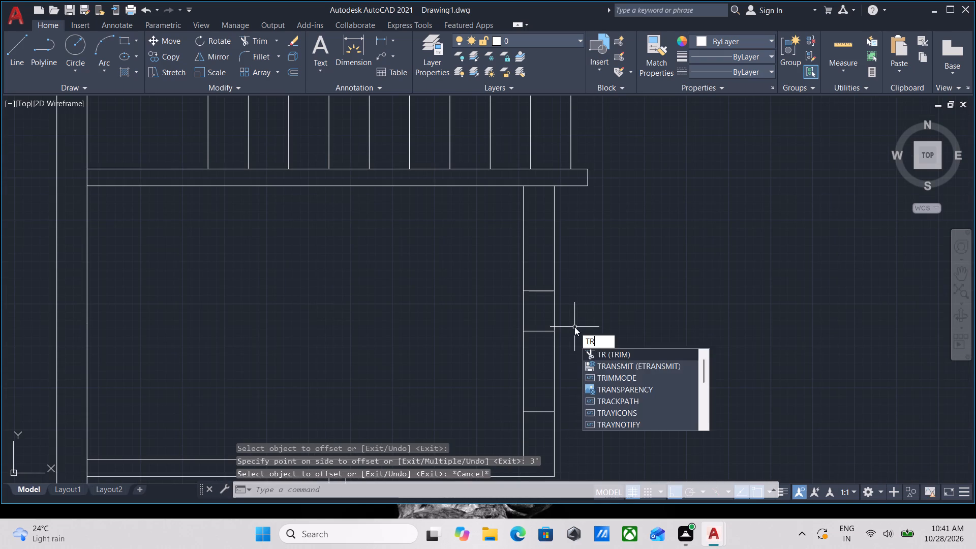
key("Return")
left_click(574, 327)
left_click(480, 311)
left_click(604, 335)
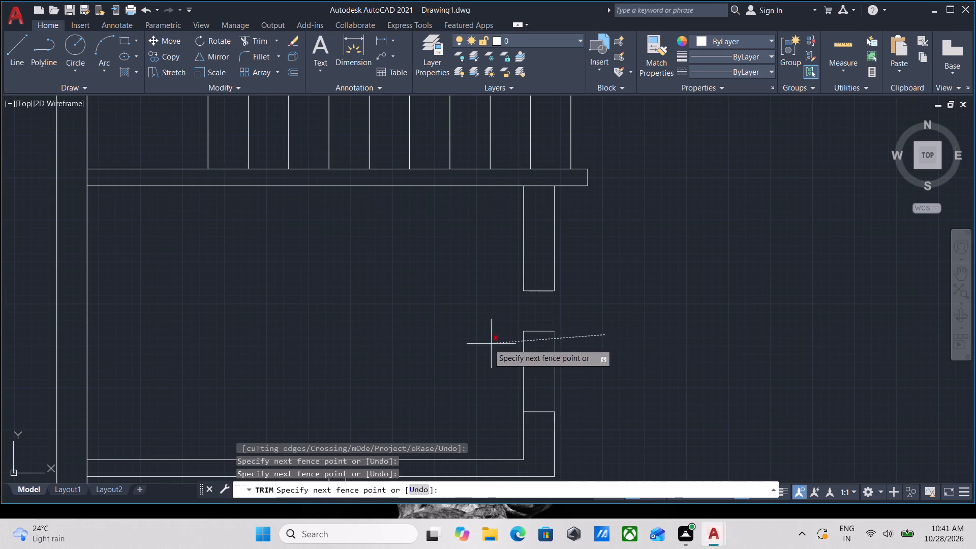
left_click(455, 344)
left_click(553, 347)
left_click(524, 314)
key("Escape")
Trim the lower stair wall's bottom line where the right-hand wall of the room below the staircase meets it.
scroll(524, 315, "down", 4)
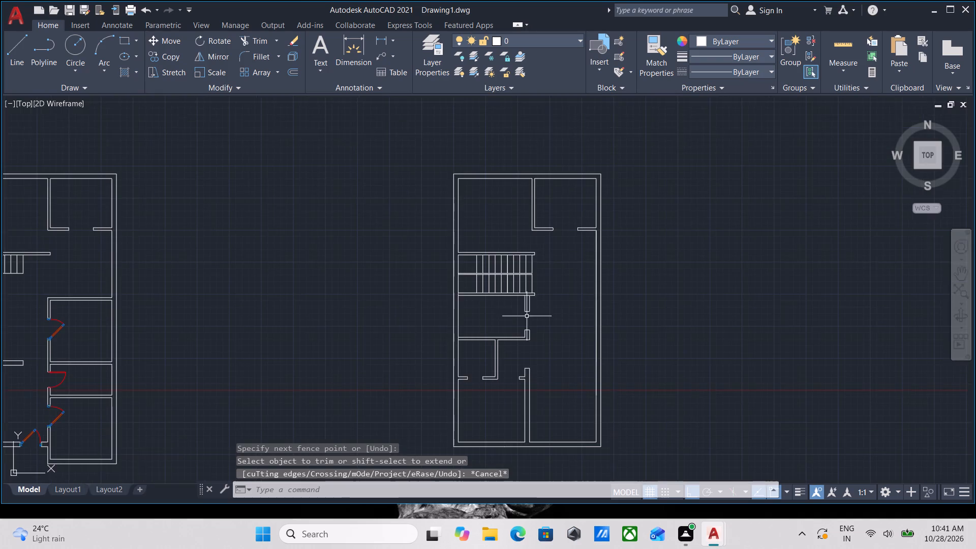
middle_click_drag(529, 318, 534, 322)
scroll(537, 320, "up", 3)
middle_click_drag(510, 280, 529, 356)
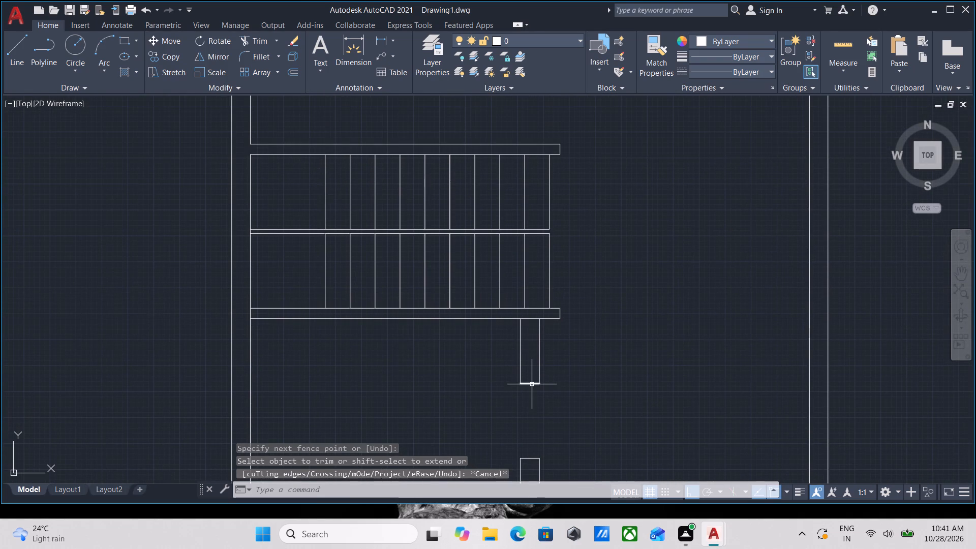
type("TR")
key("Return")
scroll(533, 319, "up", 2)
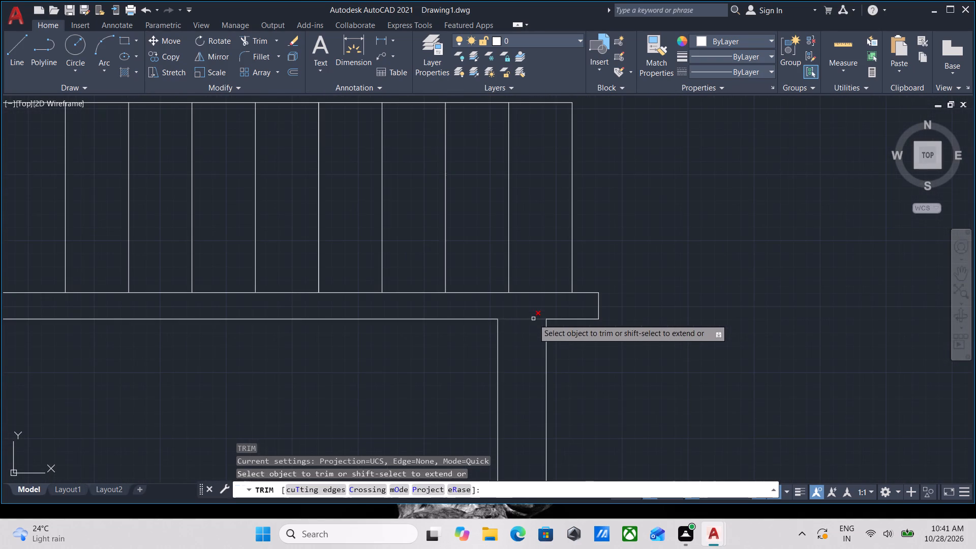
left_click(531, 322)
left_click(524, 304)
scroll(524, 304, "down", 3)
key("Escape")
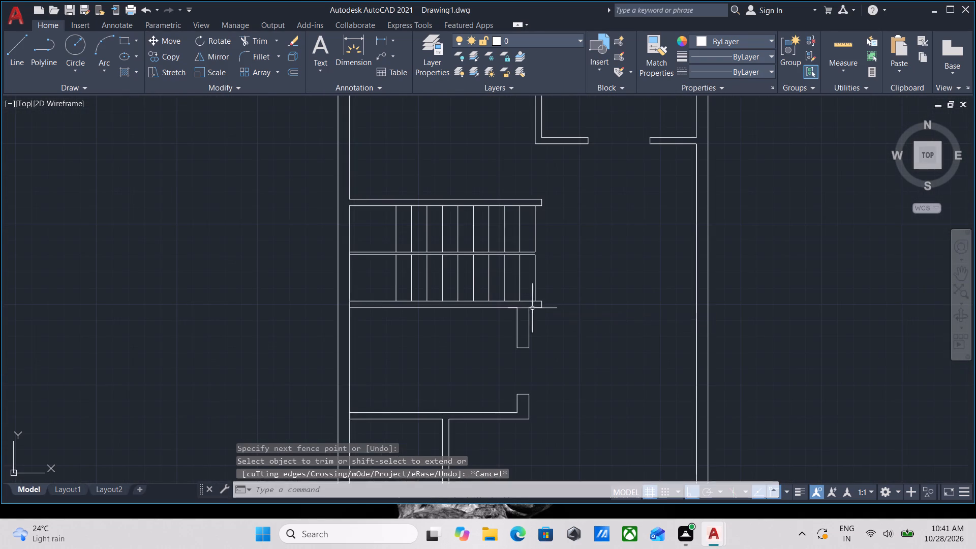
Trim the left outer wall's inner face between the two lines of the lower stair wall to open the junction.
scroll(553, 312, "down", 2)
scroll(446, 310, "up", 3)
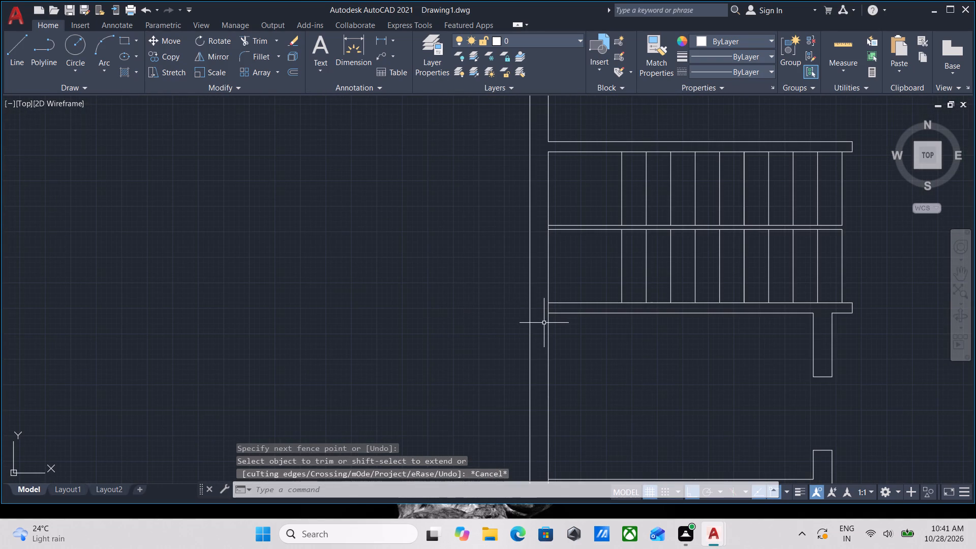
middle_click_drag(546, 322, 560, 420)
middle_click_drag(554, 445, 525, 548)
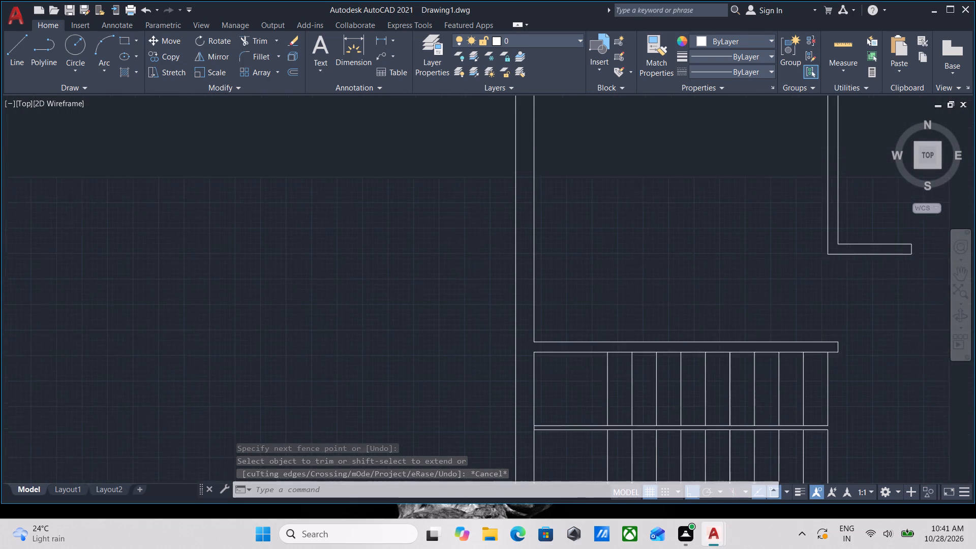
middle_click_drag(525, 548, 524, 548)
scroll(524, 548, "up", 1)
type("TR")
key("Return")
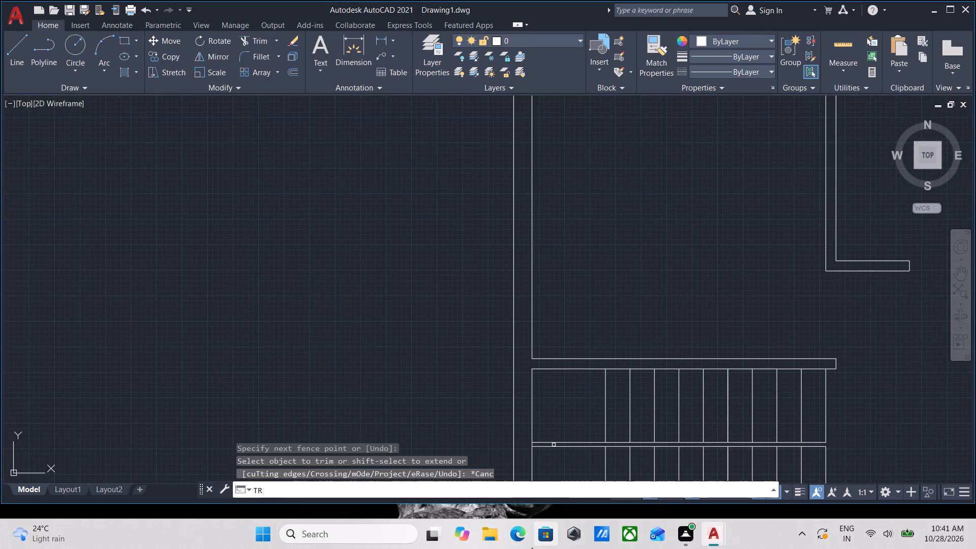
scroll(613, 497, "up", 1)
scroll(593, 418, "down", 2)
scroll(564, 479, "up", 3)
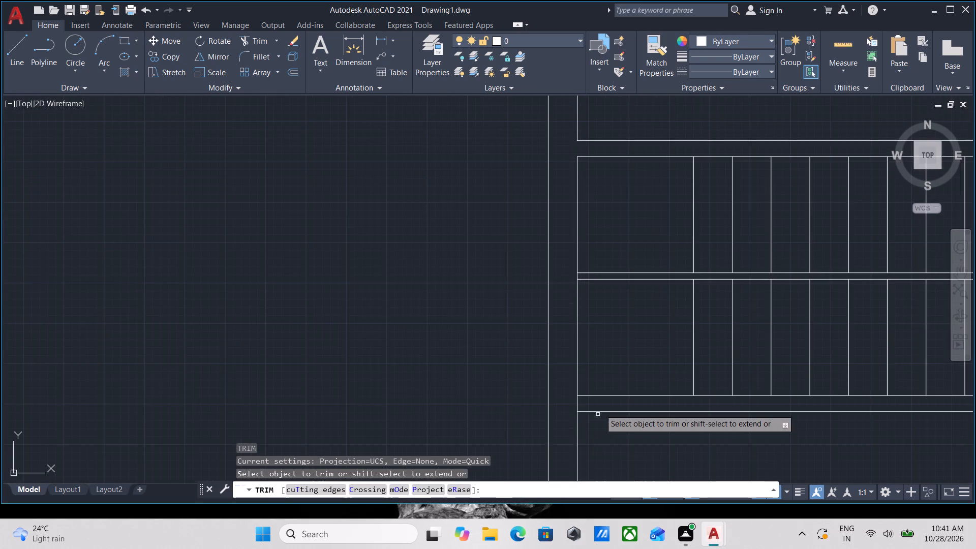
scroll(602, 401, "up", 2)
left_click(563, 403)
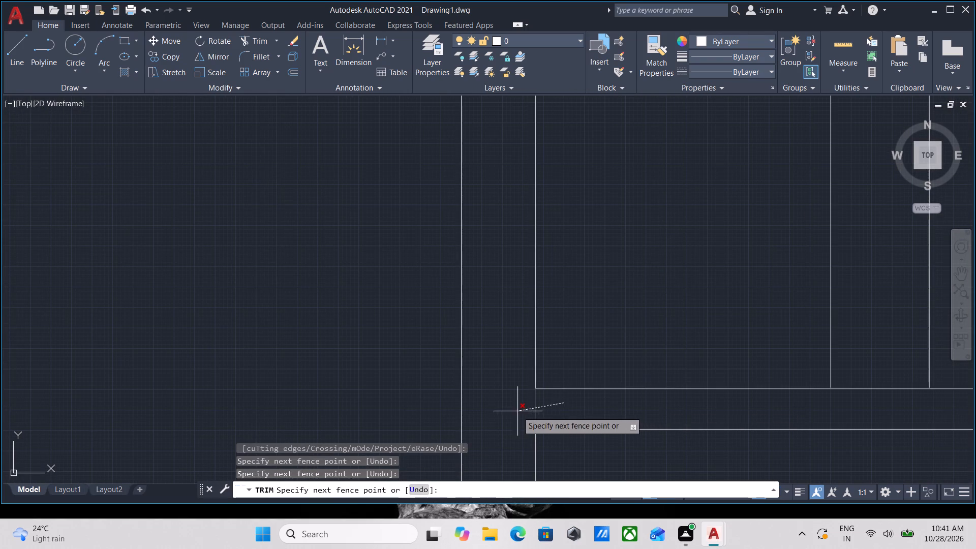
left_click(517, 411)
key("Escape")
scroll(531, 411, "down", 3)
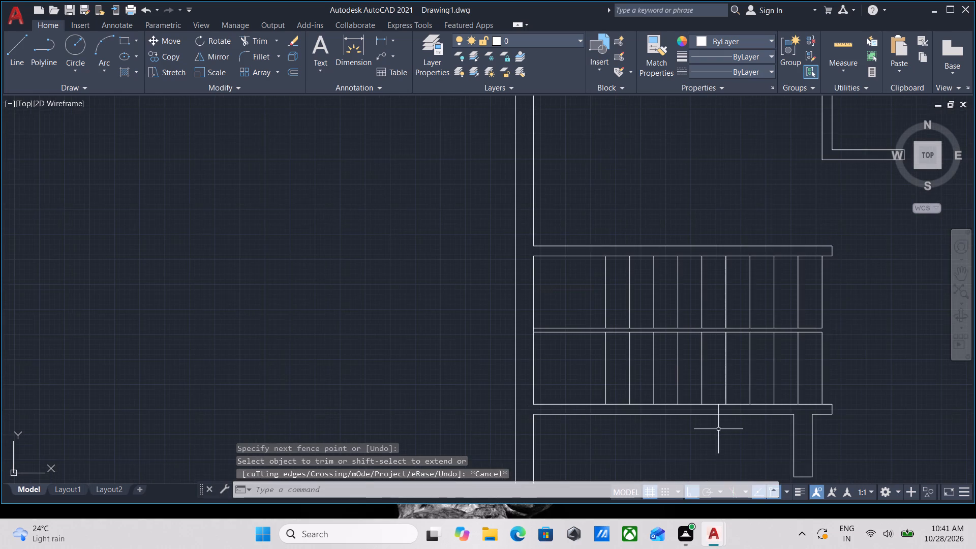
Stretch the left ends of both divider lines between the stair flights 3' inward to the first tread line, clearing the landing.
scroll(730, 426, "down", 1)
middle_click_drag(730, 426, 478, 361)
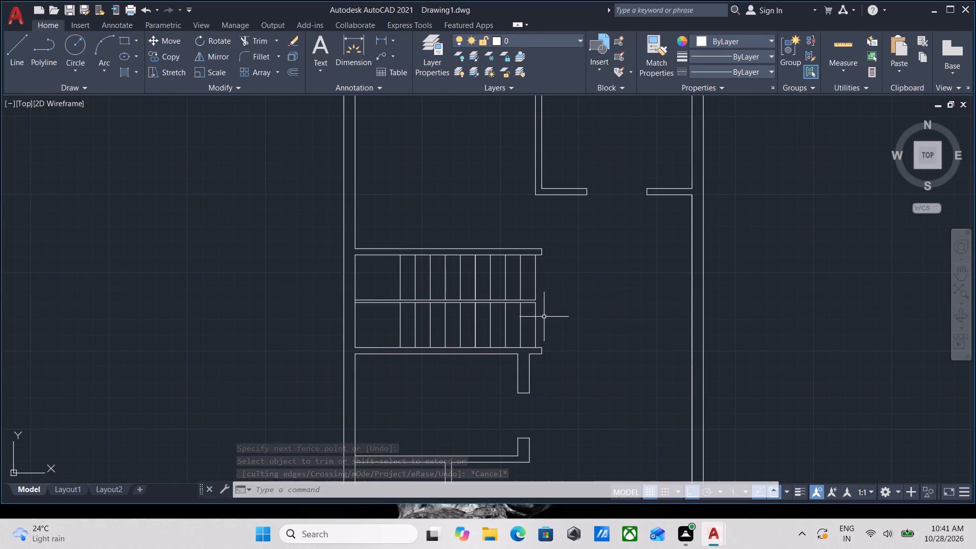
scroll(551, 331, "up", 3)
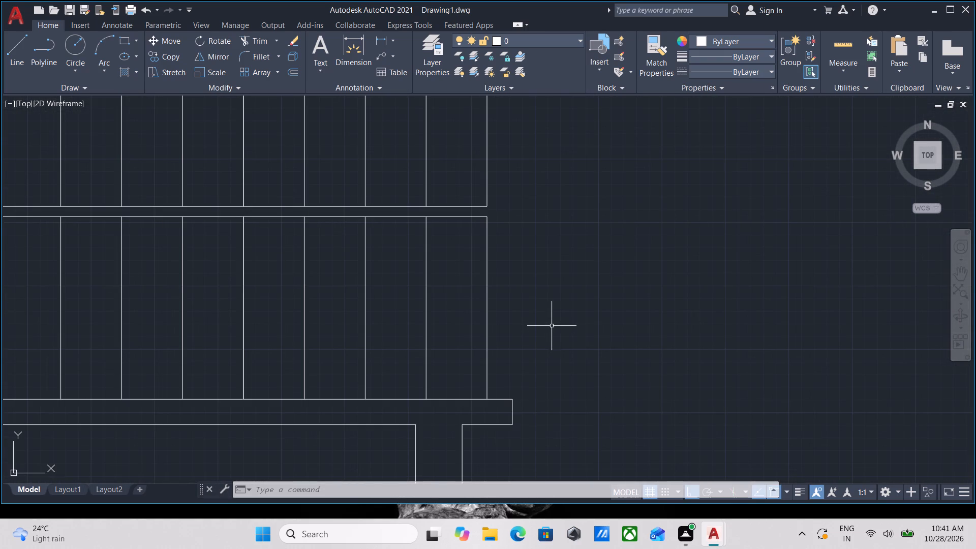
scroll(555, 324, "down", 2)
middle_click_drag(560, 326, 622, 387)
scroll(338, 361, "up", 2)
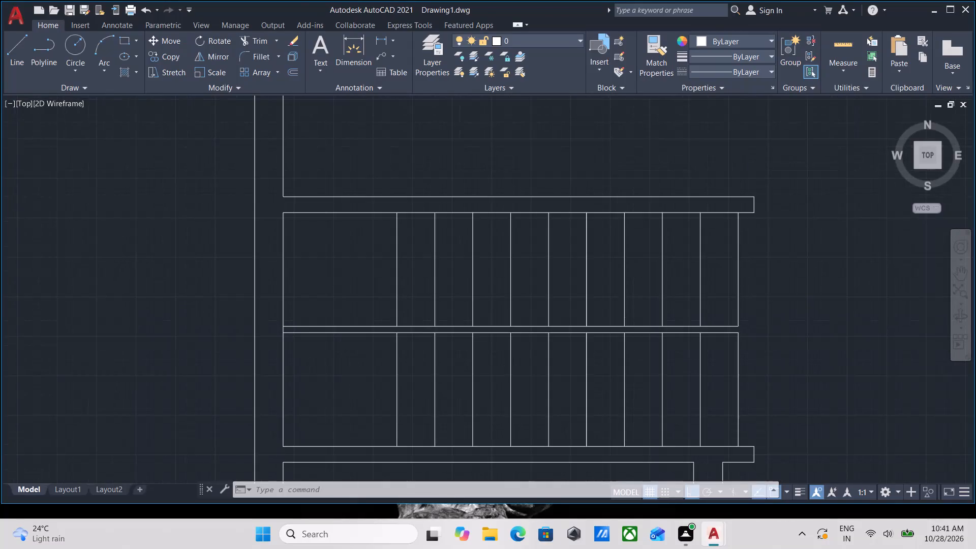
middle_click_drag(338, 361, 402, 394)
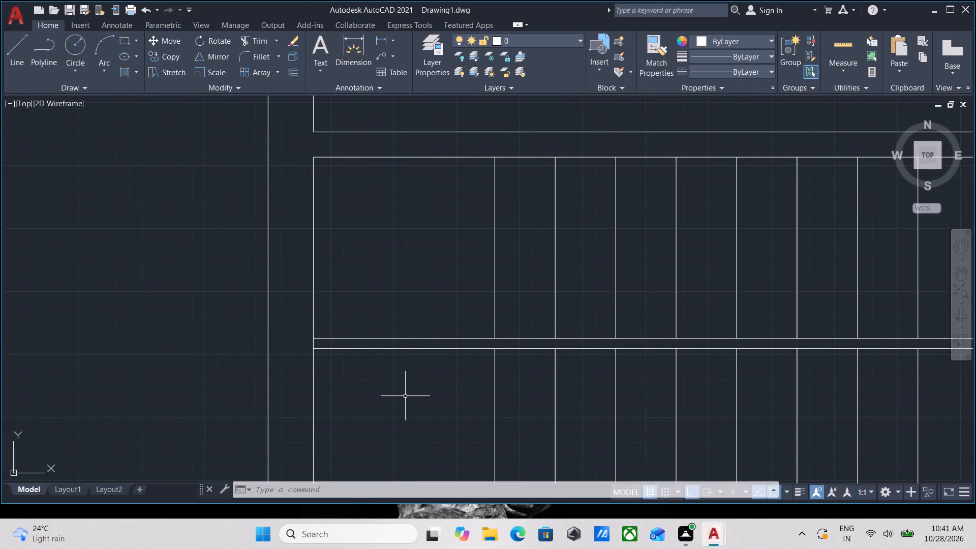
scroll(405, 396, "down", 1)
left_click(402, 378)
left_click(392, 326)
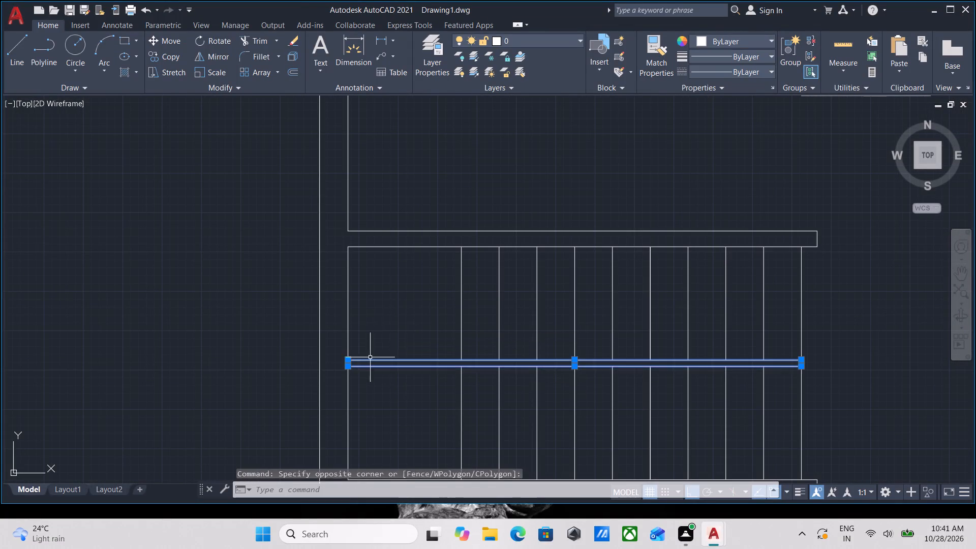
scroll(361, 363, "up", 3)
scroll(309, 368, "up", 3)
left_click(271, 413)
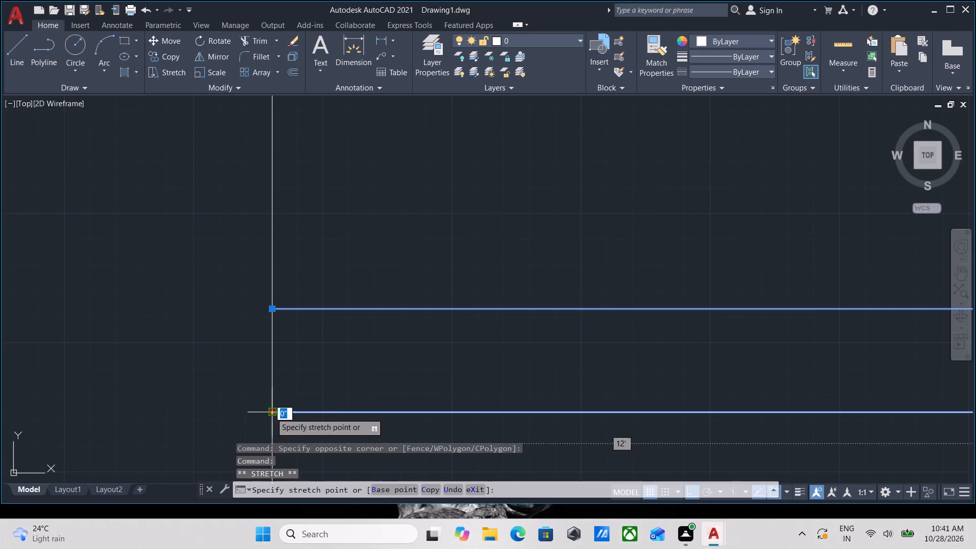
middle_click_drag(691, 422, 359, 422)
scroll(615, 386, "down", 2)
middle_click_drag(615, 386, 373, 388)
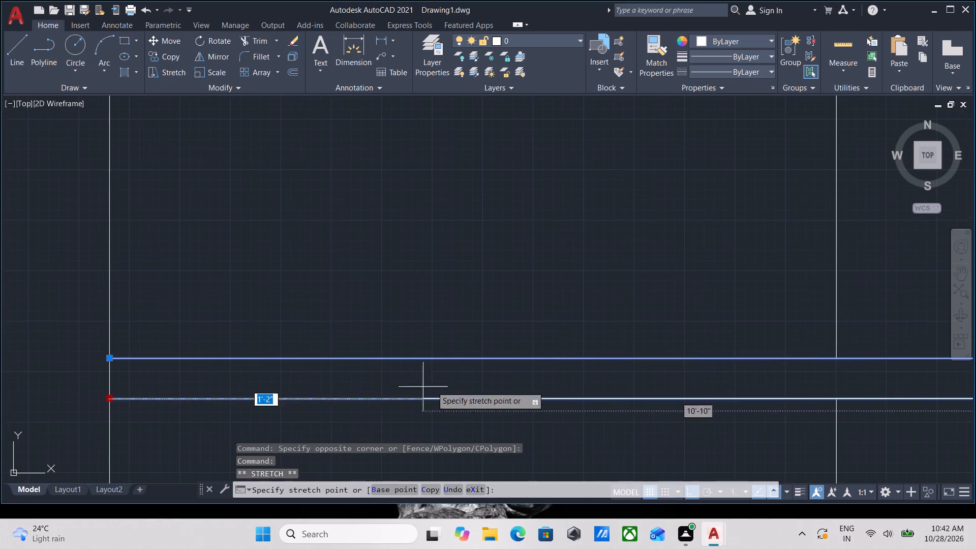
middle_click_drag(654, 375, 411, 383)
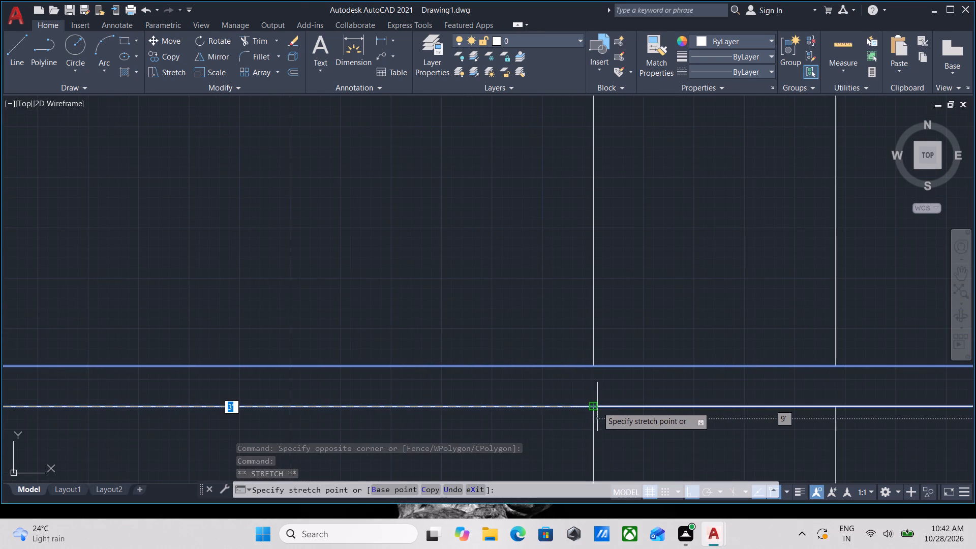
left_click(593, 404)
scroll(460, 384, "down", 2)
middle_click_drag(461, 384, 512, 403)
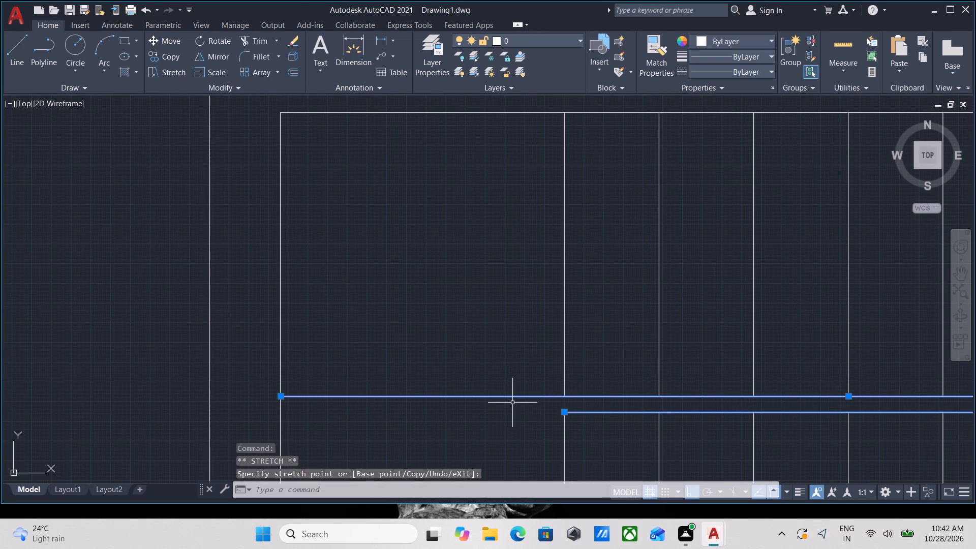
left_click(279, 396)
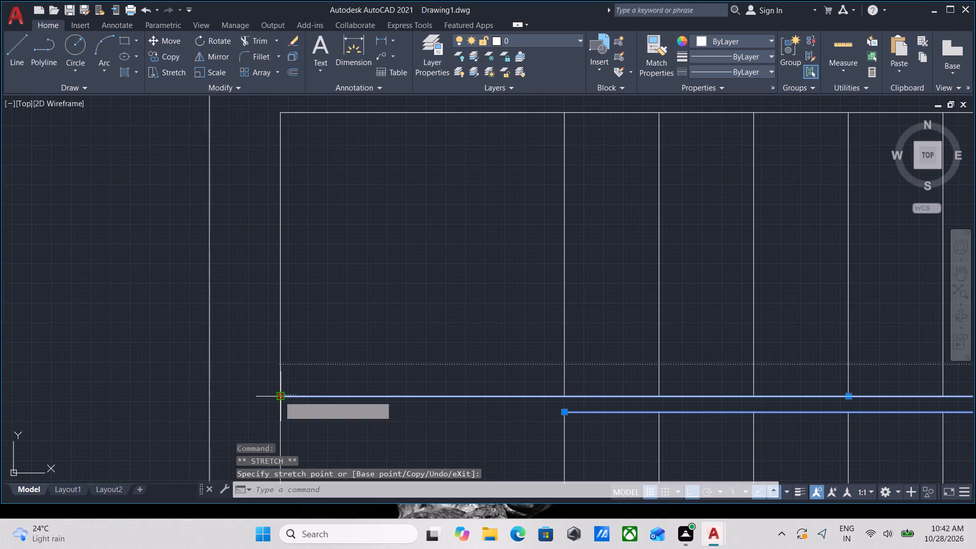
left_click(563, 395)
scroll(563, 395, "down", 4)
key("Escape")
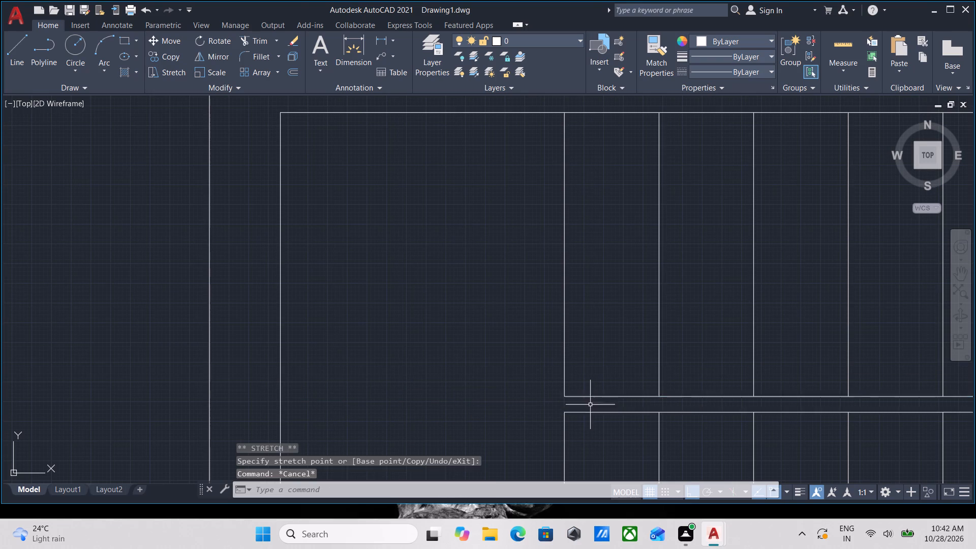
Draw a short vertical line closing the landing end of the divider between the two stair flights.
scroll(590, 404, "down", 4)
middle_click(614, 385)
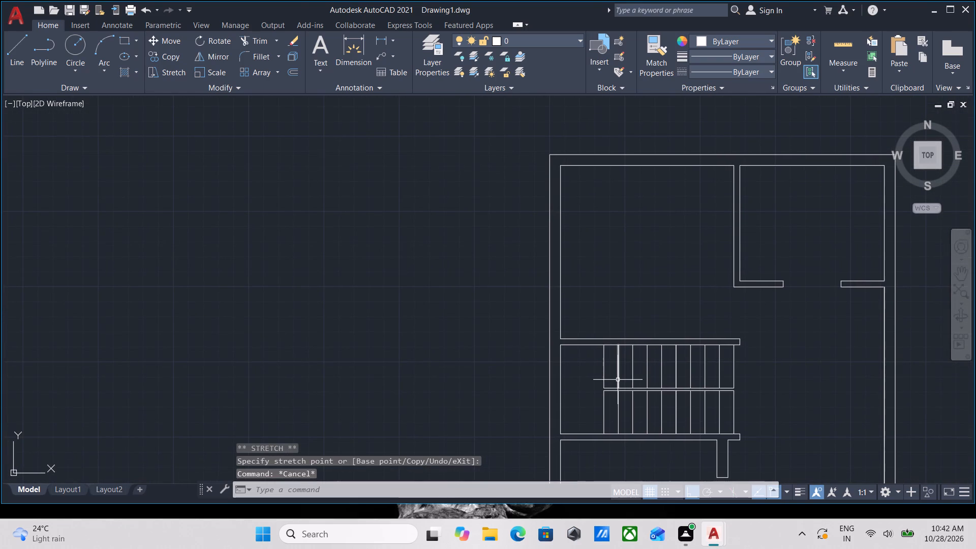
key("l")
key("Return")
scroll(569, 383, "up", 2)
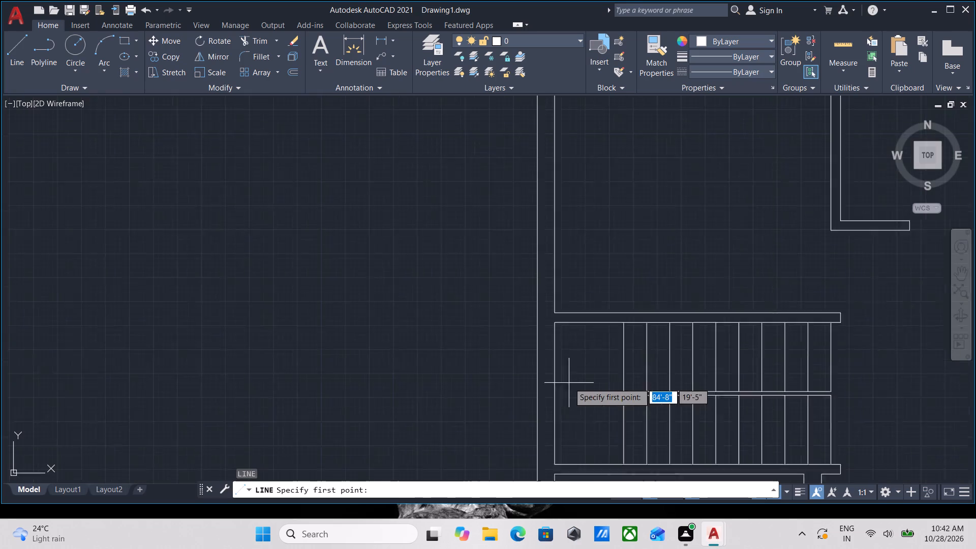
scroll(570, 383, "up", 1)
left_click(690, 398)
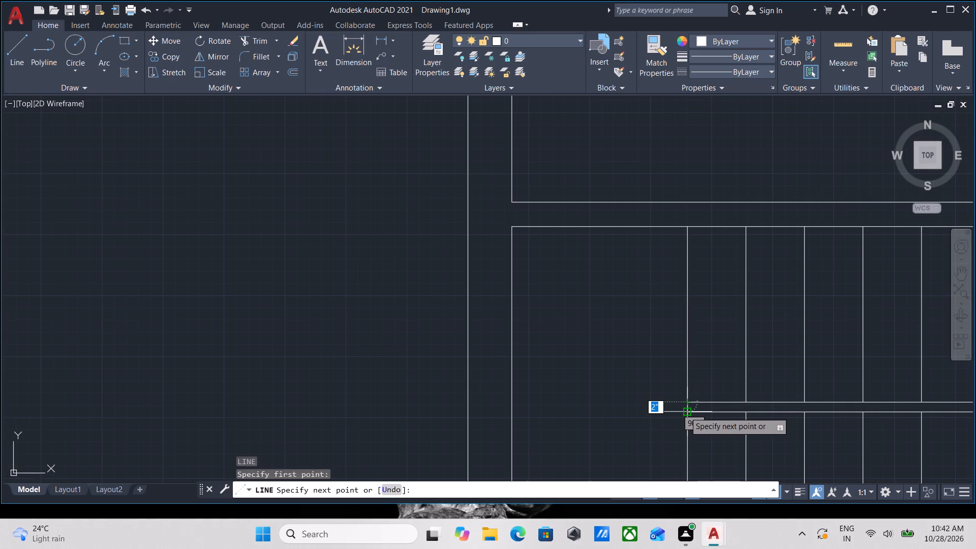
left_click(685, 412)
key("Escape")
Examine the staircase, rooms and wall openings of the reworked plan copy alongside the original plan.
scroll(809, 409, "down", 3)
middle_click_drag(807, 407, 653, 367)
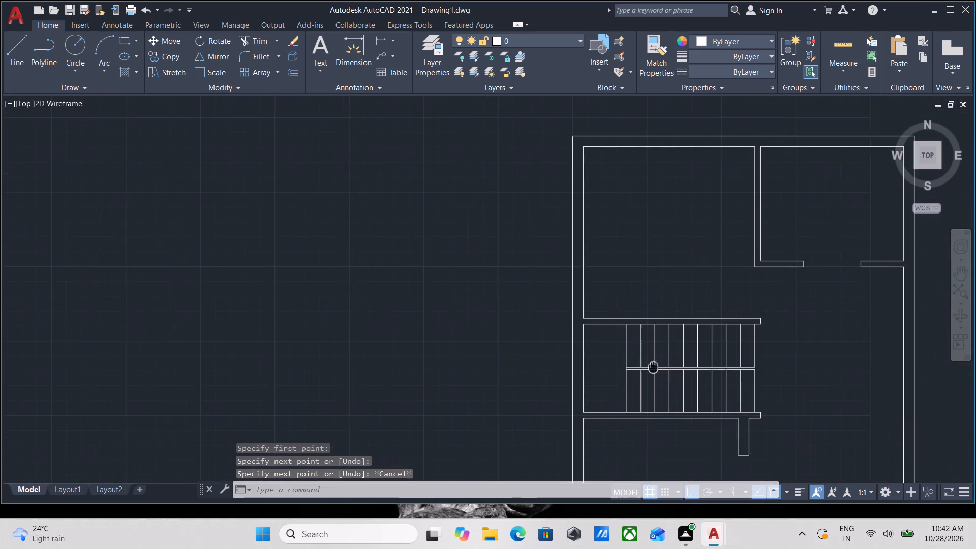
middle_click_drag(653, 367, 655, 367)
scroll(757, 384, "up", 2)
scroll(784, 377, "down", 2)
middle_click_drag(806, 369, 674, 327)
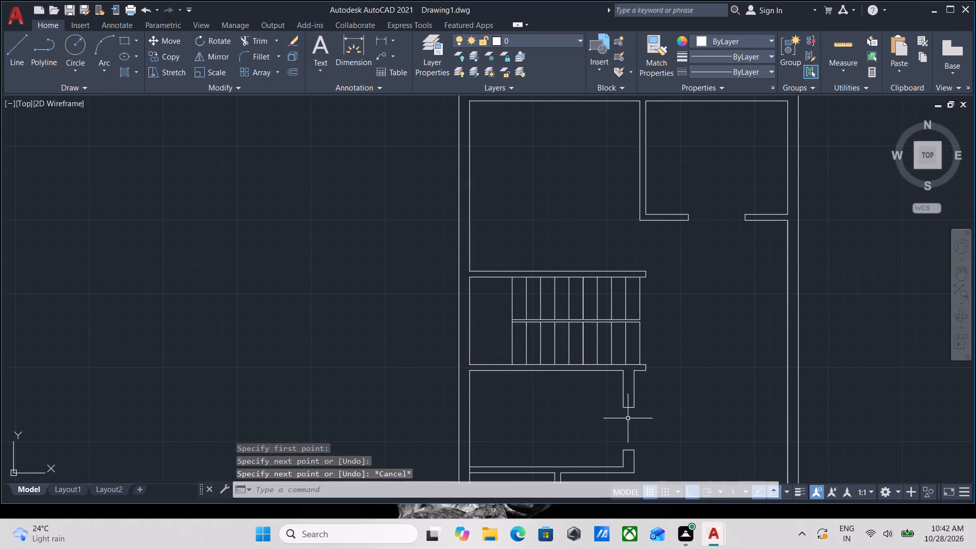
scroll(619, 420, "up", 2)
scroll(691, 358, "down", 3)
middle_click_drag(758, 328, 636, 320)
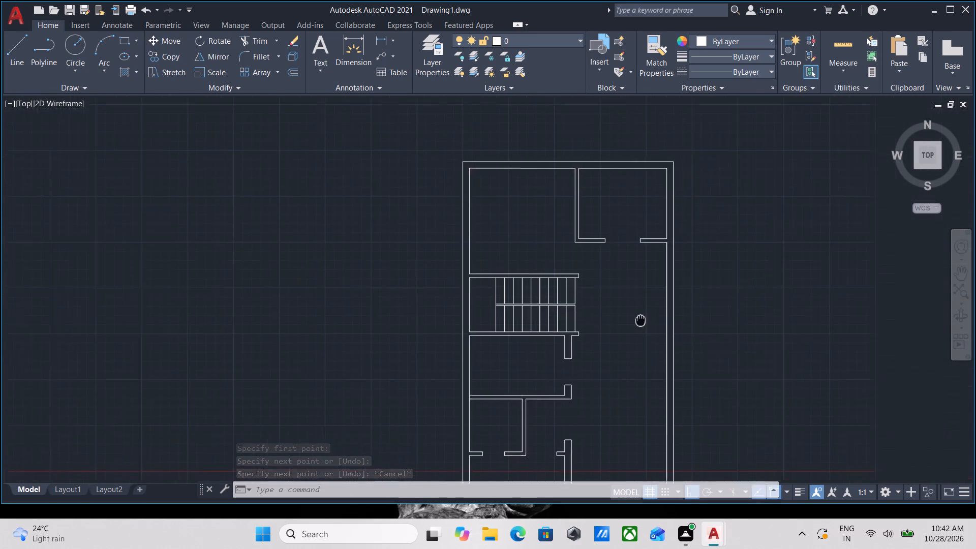
middle_click_drag(636, 320, 604, 313)
scroll(602, 314, "up", 1)
scroll(616, 309, "down", 1)
middle_click_drag(622, 311, 624, 313)
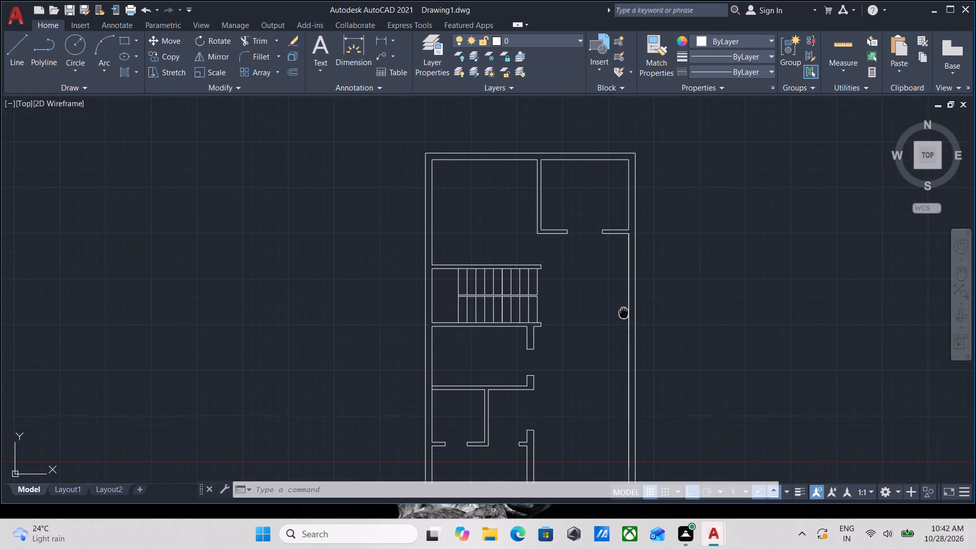
middle_click_drag(624, 313, 629, 315)
scroll(642, 289, "down", 1)
middle_click_drag(642, 289, 659, 282)
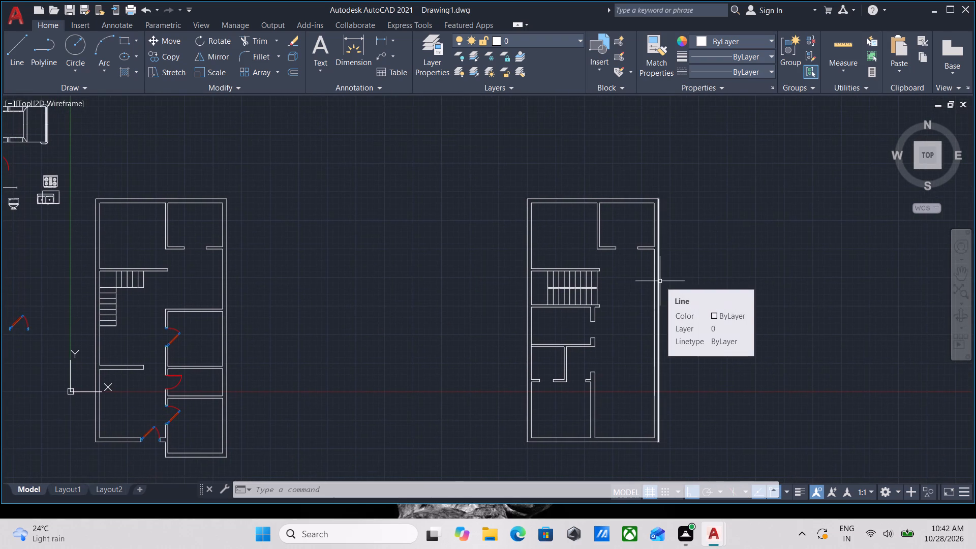
scroll(660, 281, "up", 1)
scroll(599, 324, "down", 1)
middle_click_drag(599, 324, 602, 325)
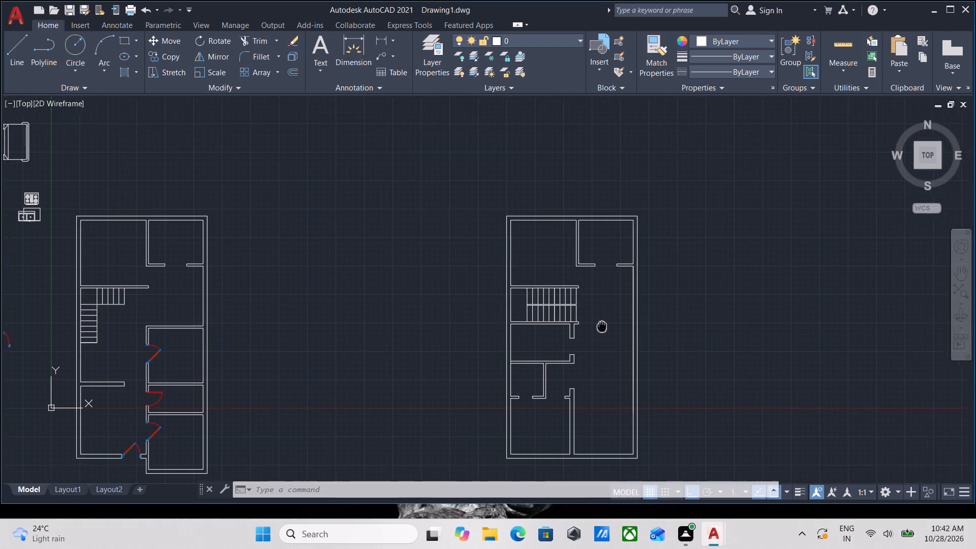
middle_click_drag(602, 325, 617, 321)
scroll(617, 321, "up", 2)
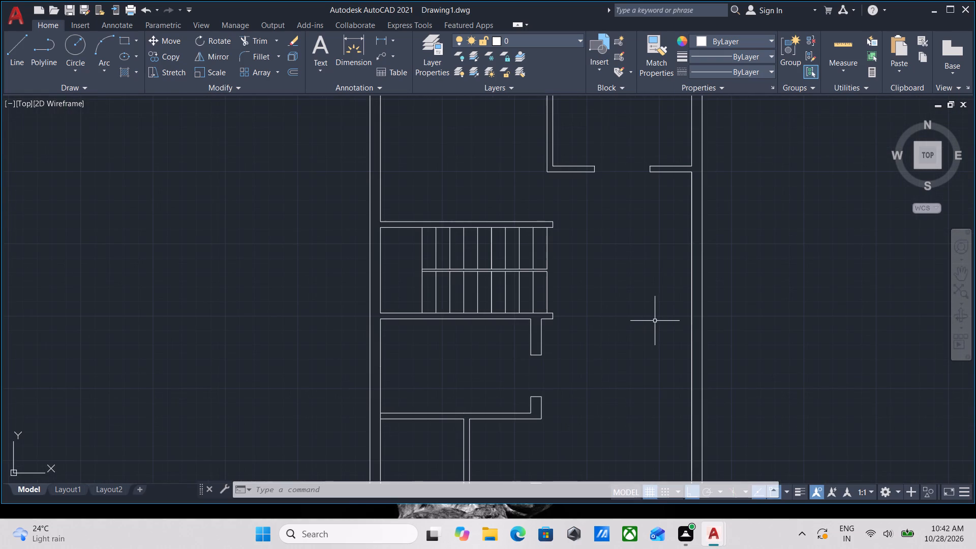
middle_click_drag(655, 319, 654, 350)
scroll(678, 363, "down", 1)
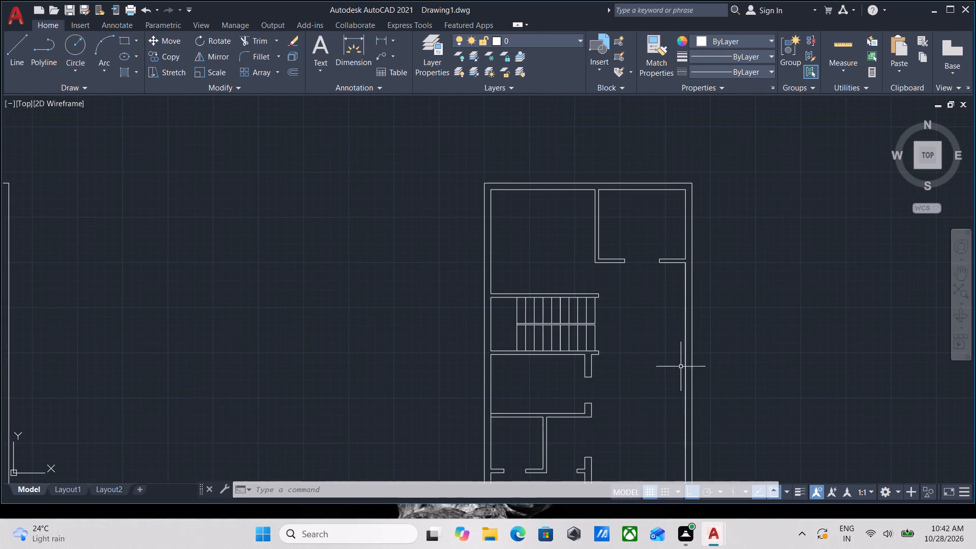
scroll(717, 374, "up", 1)
scroll(700, 316, "down", 1)
middle_click_drag(699, 316, 725, 345)
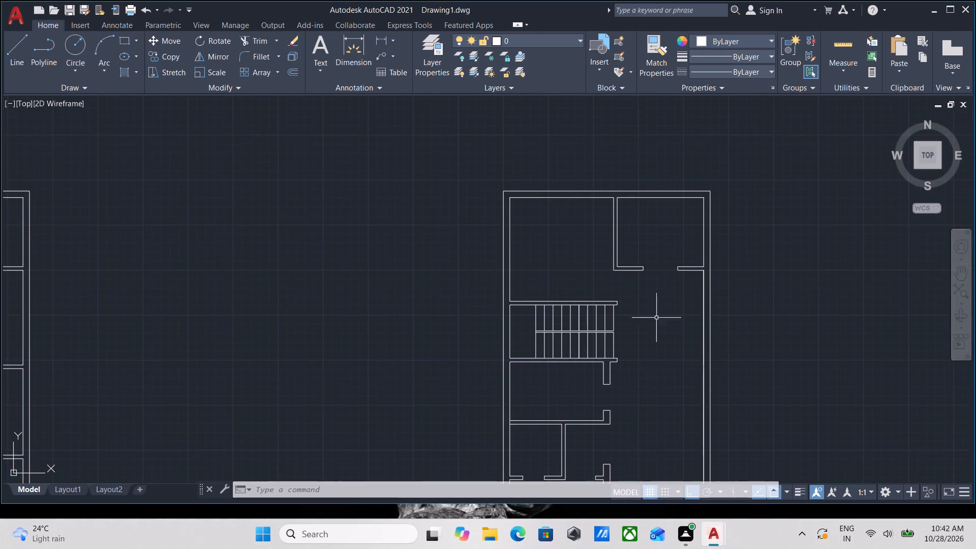
scroll(622, 297, "down", 2)
scroll(615, 293, "up", 4)
scroll(764, 282, "down", 1)
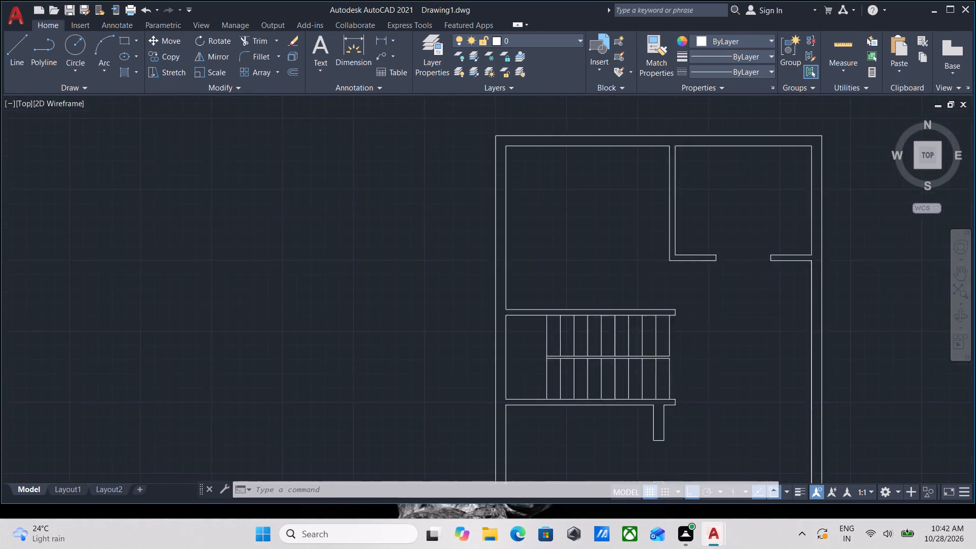
scroll(764, 281, "down", 2)
middle_click_drag(773, 356, 713, 322)
scroll(699, 311, "up", 1)
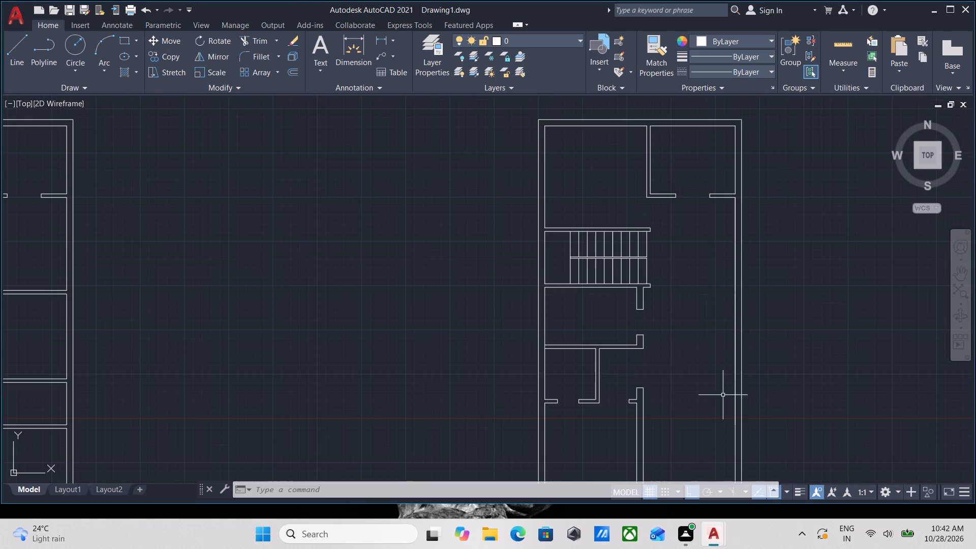
scroll(700, 362, "down", 1)
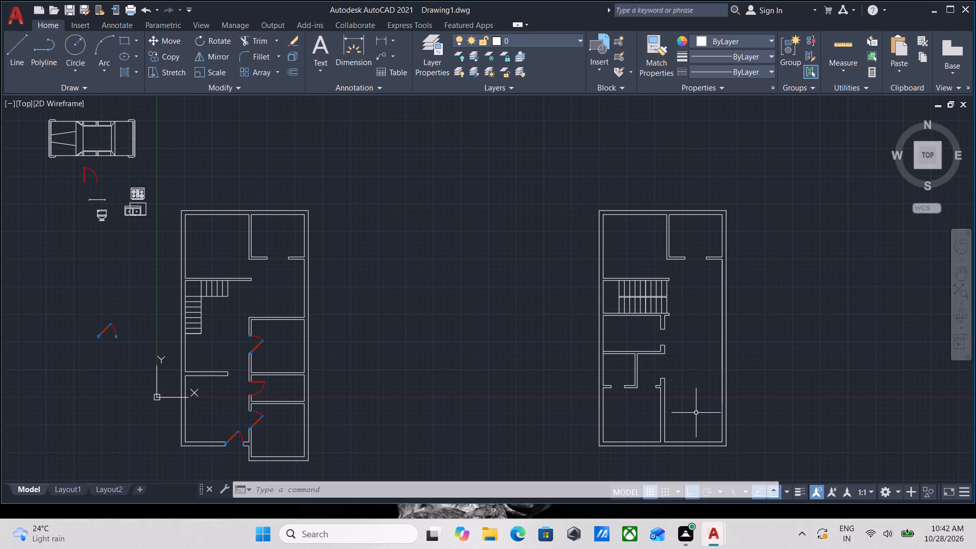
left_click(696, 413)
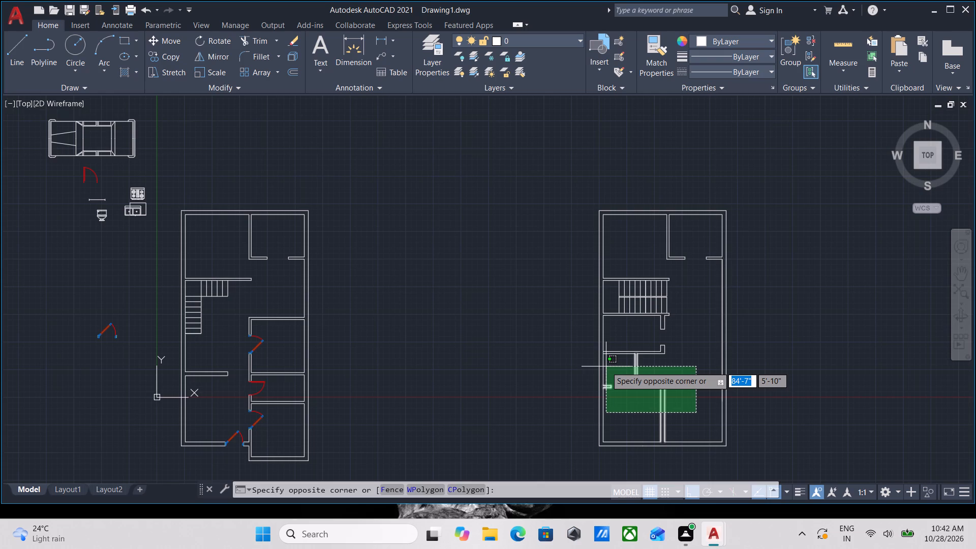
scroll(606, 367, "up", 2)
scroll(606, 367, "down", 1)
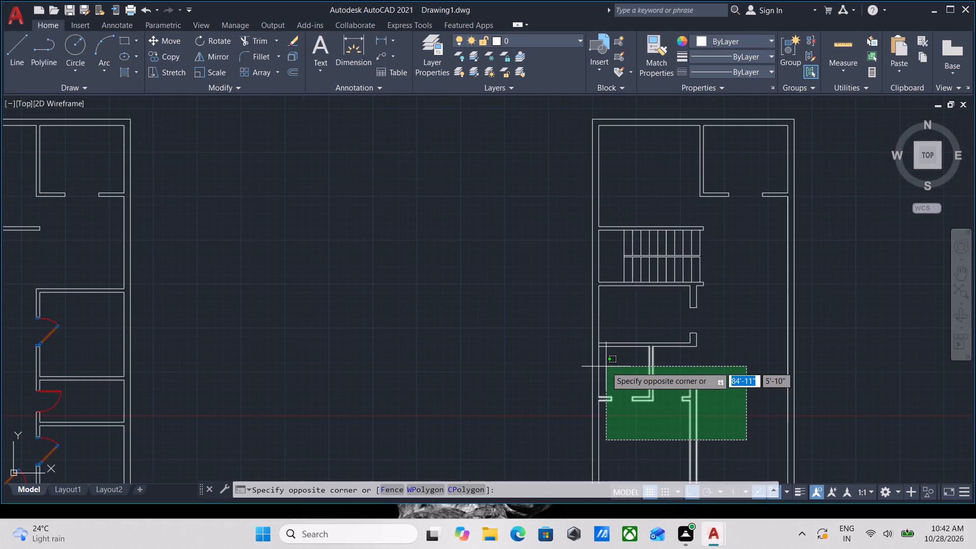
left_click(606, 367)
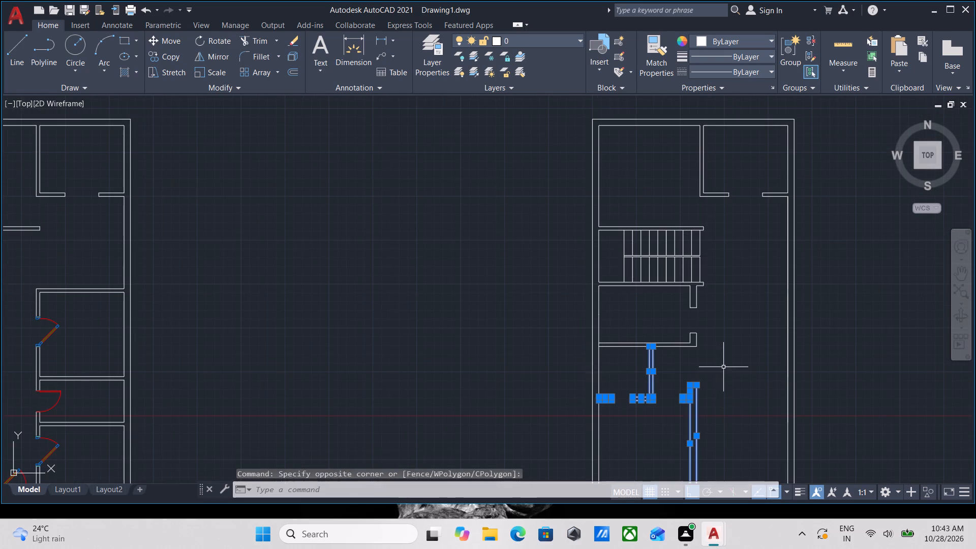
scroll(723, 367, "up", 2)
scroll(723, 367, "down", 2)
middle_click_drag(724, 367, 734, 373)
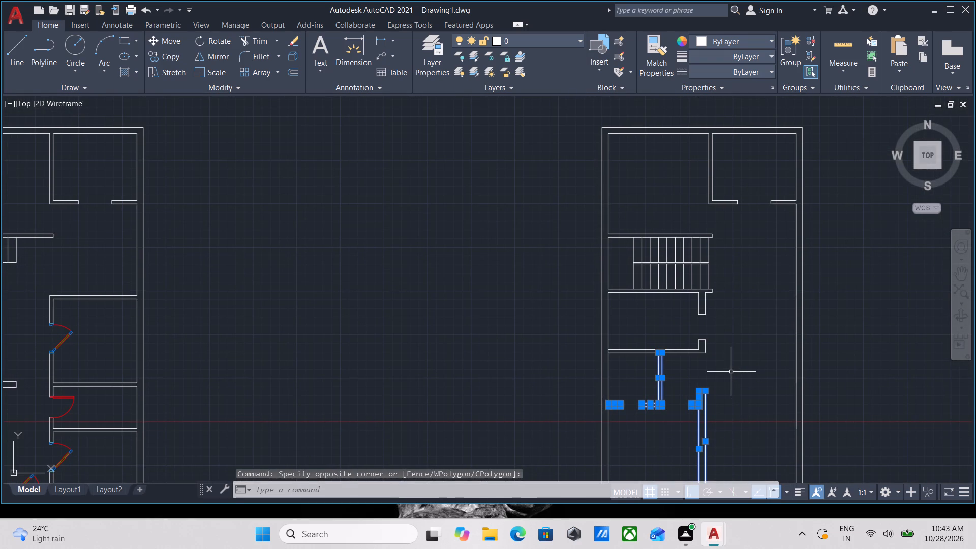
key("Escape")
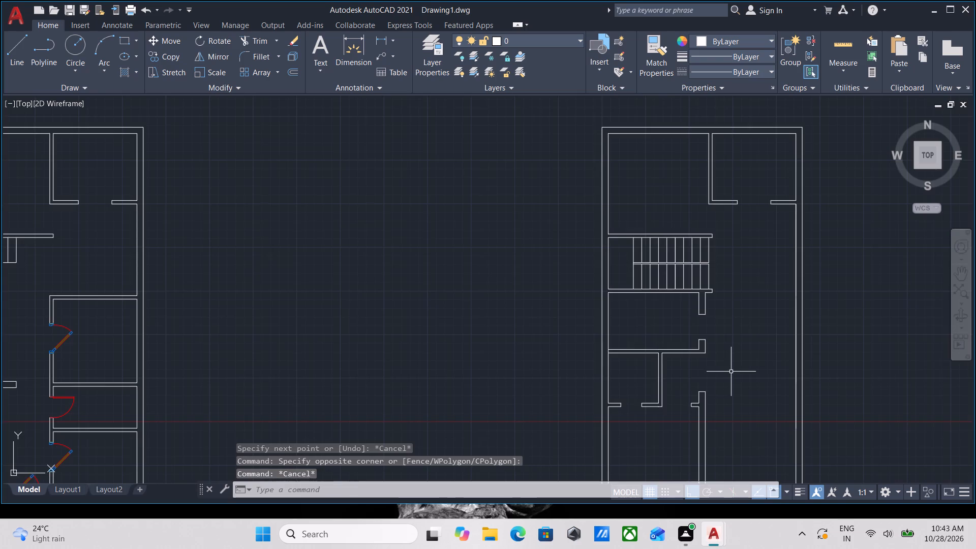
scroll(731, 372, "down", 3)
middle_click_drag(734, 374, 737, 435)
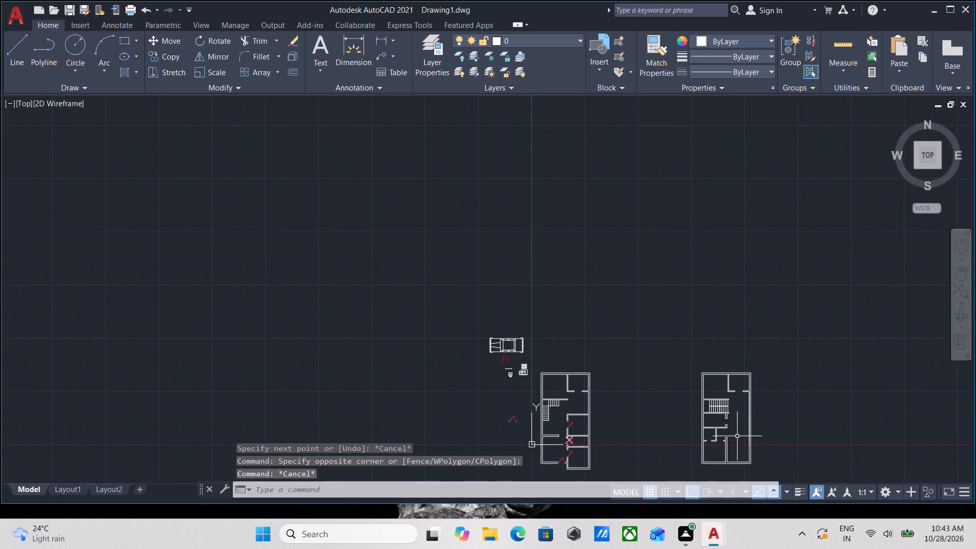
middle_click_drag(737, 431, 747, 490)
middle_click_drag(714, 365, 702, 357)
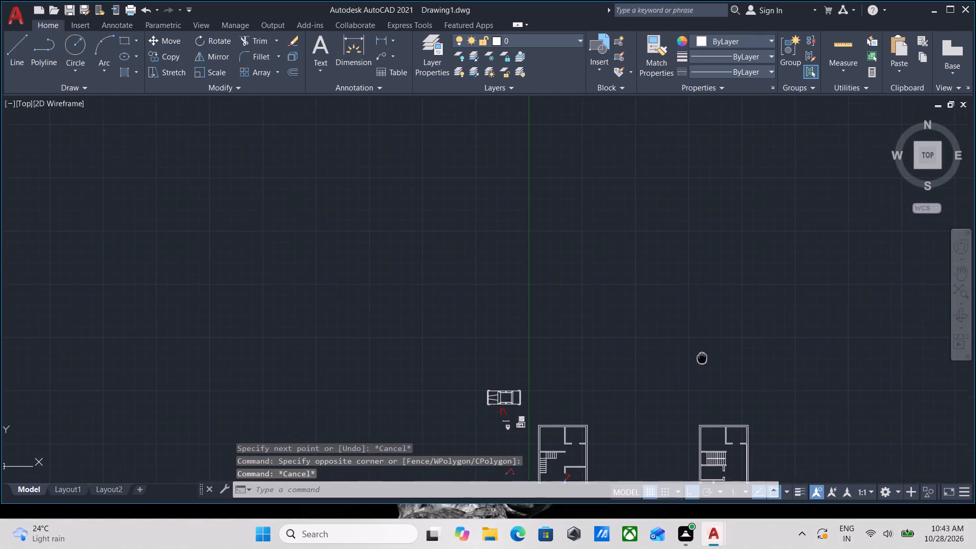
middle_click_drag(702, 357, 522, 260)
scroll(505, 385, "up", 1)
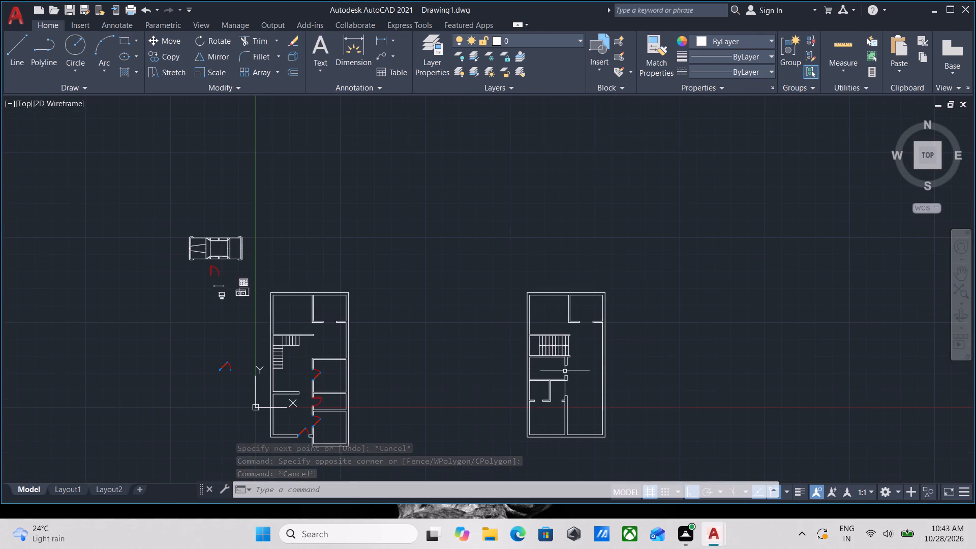
Examine the staircase, wall openings and upper rooms of the reworked plan copy, comparing it with the original plan.
scroll(574, 376, "up", 2)
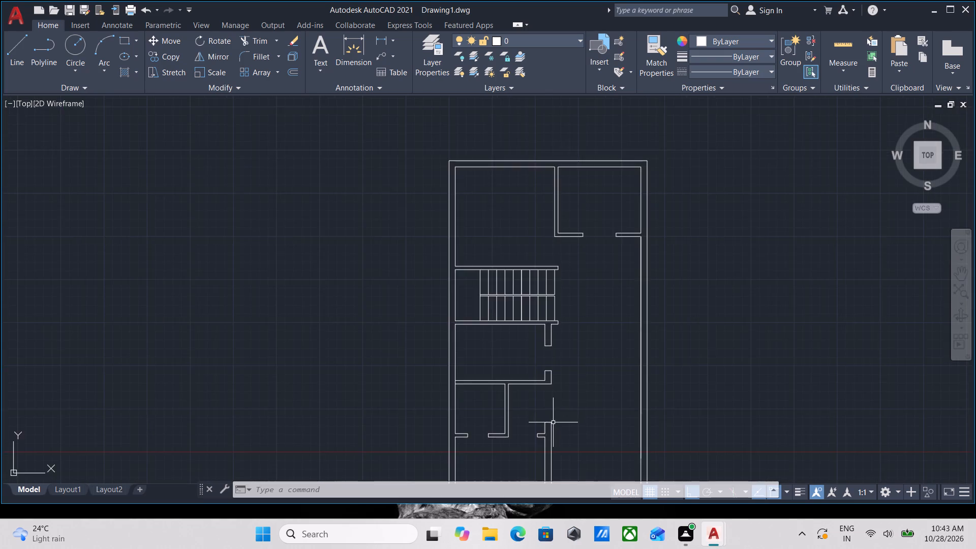
scroll(543, 395, "down", 1)
middle_click_drag(542, 387, 487, 391)
scroll(481, 380, "up", 2)
middle_click_drag(580, 371, 590, 379)
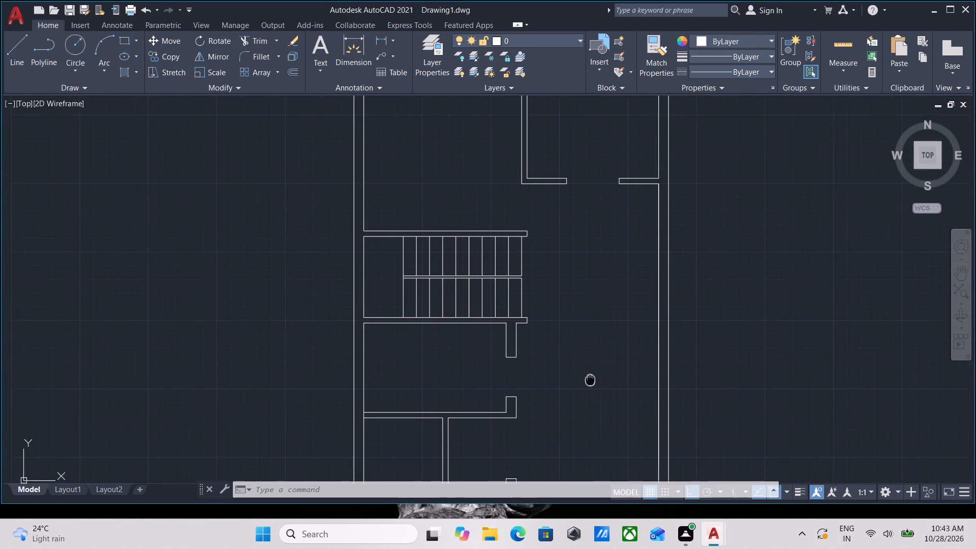
middle_click_drag(590, 379, 602, 392)
scroll(604, 399, "down", 1)
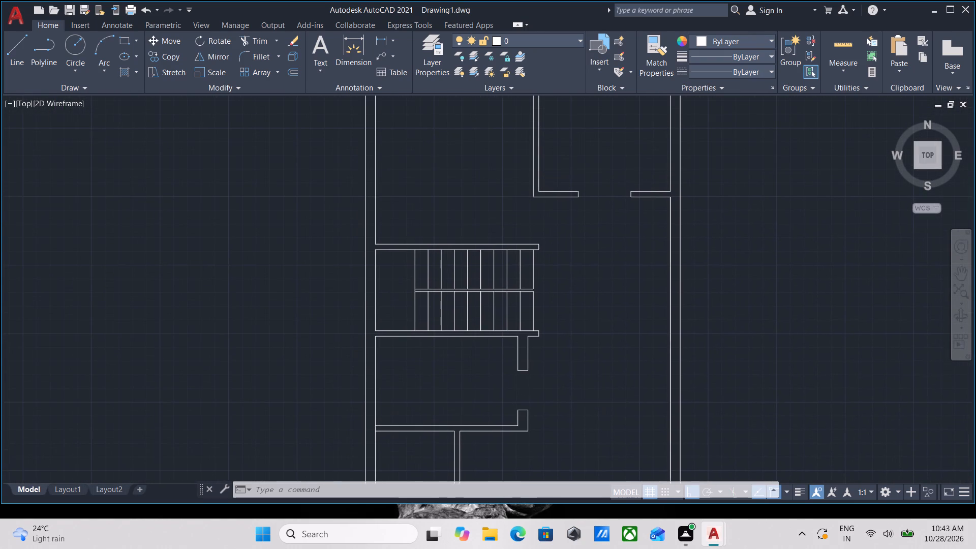
middle_click_drag(604, 399, 626, 383)
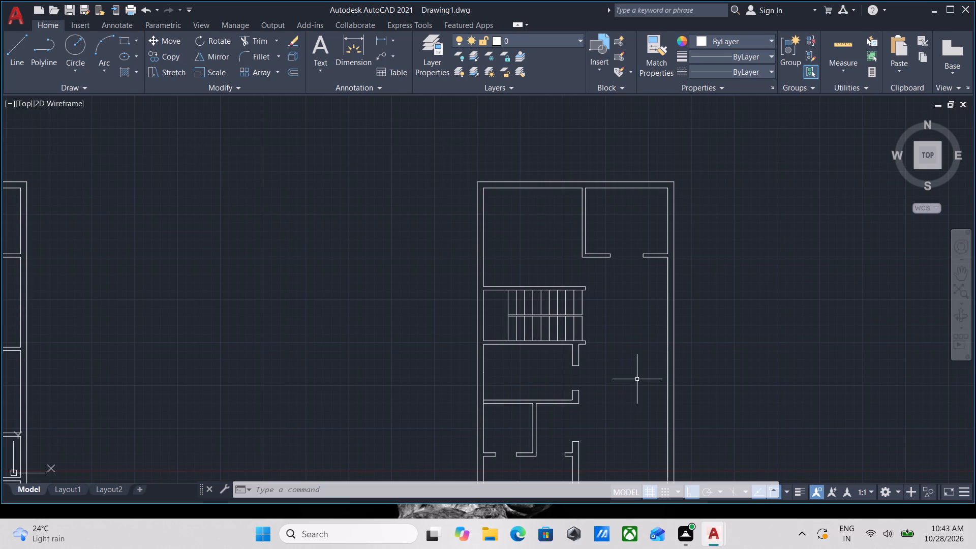
scroll(680, 314, "down", 2)
scroll(642, 307, "up", 1)
middle_click_drag(642, 306, 603, 304)
scroll(590, 301, "up", 2)
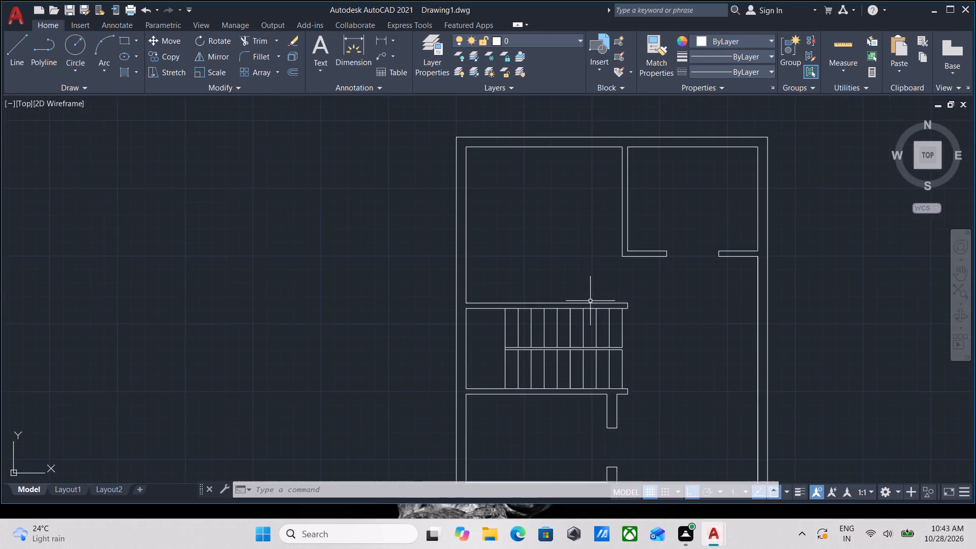
scroll(633, 280, "down", 2)
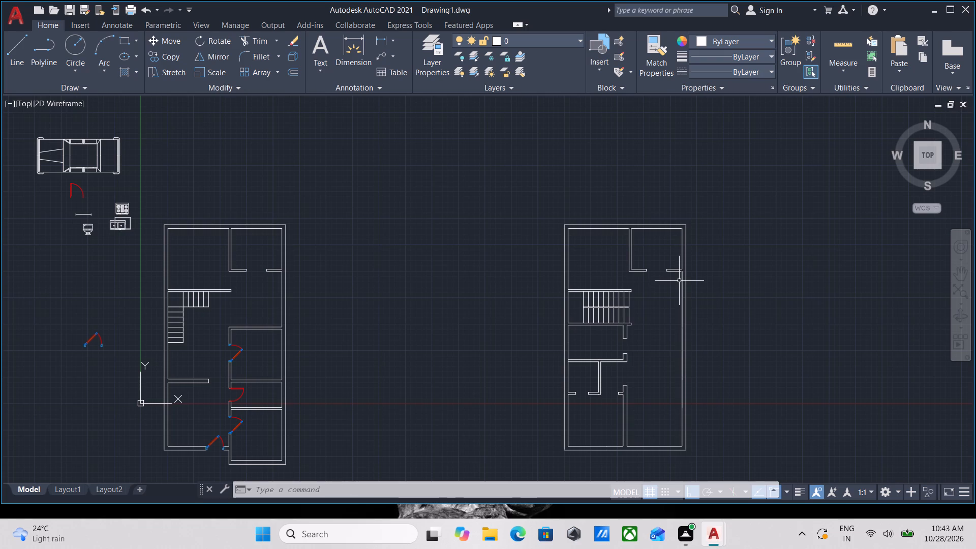
scroll(640, 308, "up", 2)
middle_click_drag(639, 308, 515, 408)
scroll(494, 320, "up", 1)
middle_click_drag(556, 311, 624, 415)
scroll(616, 403, "down", 1)
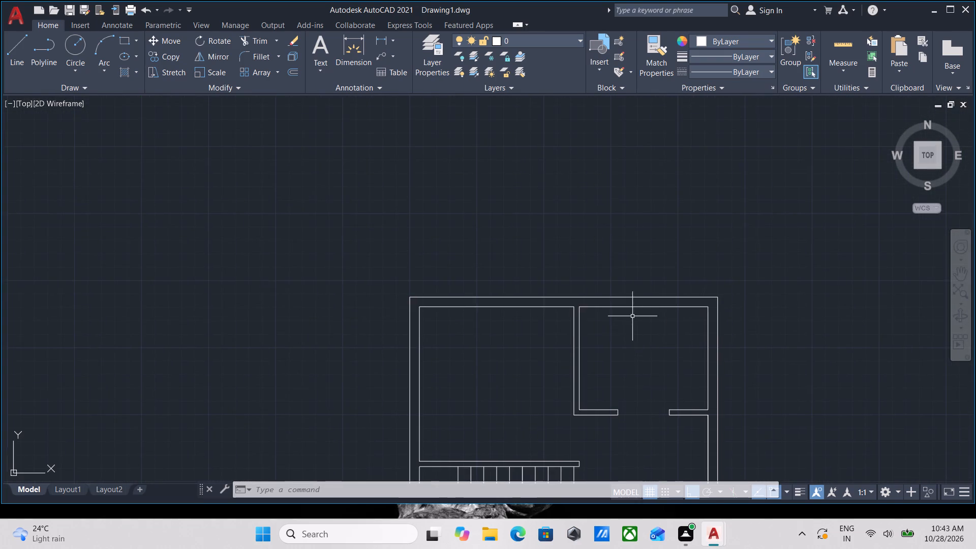
middle_click_drag(632, 316, 467, 313)
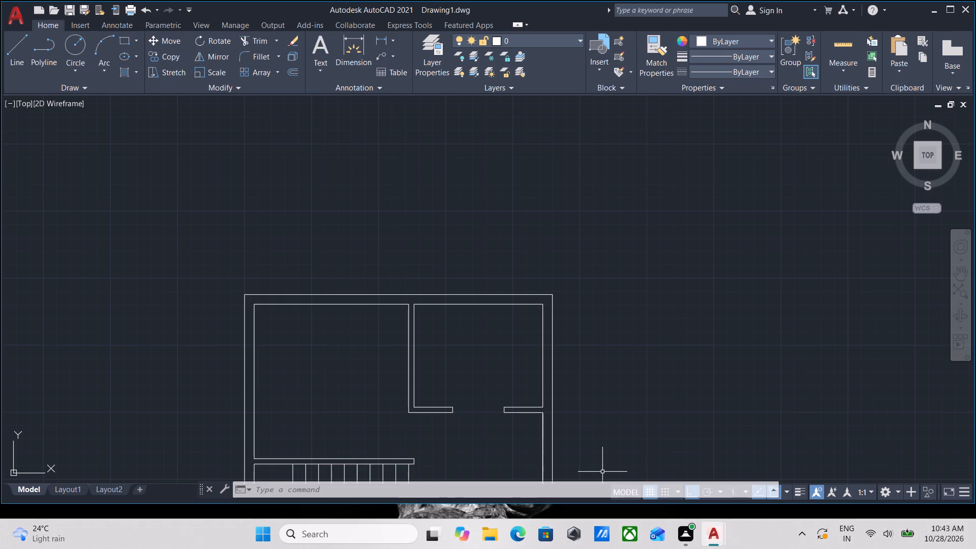
scroll(487, 399, "down", 1)
middle_click_drag(487, 399, 500, 404)
Measure the upper-right room of the plan copy with the Measure command.
key("m")
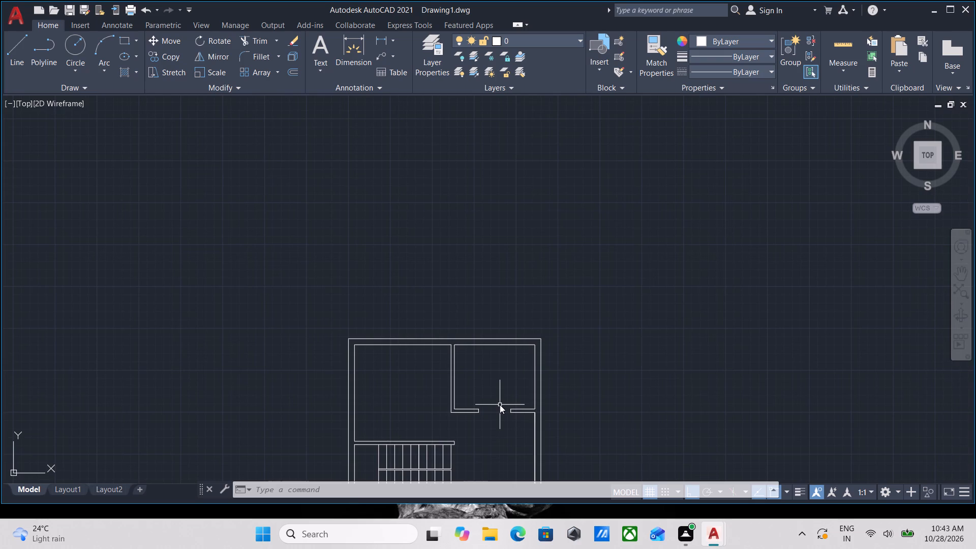
key("e")
key("a")
key("Return")
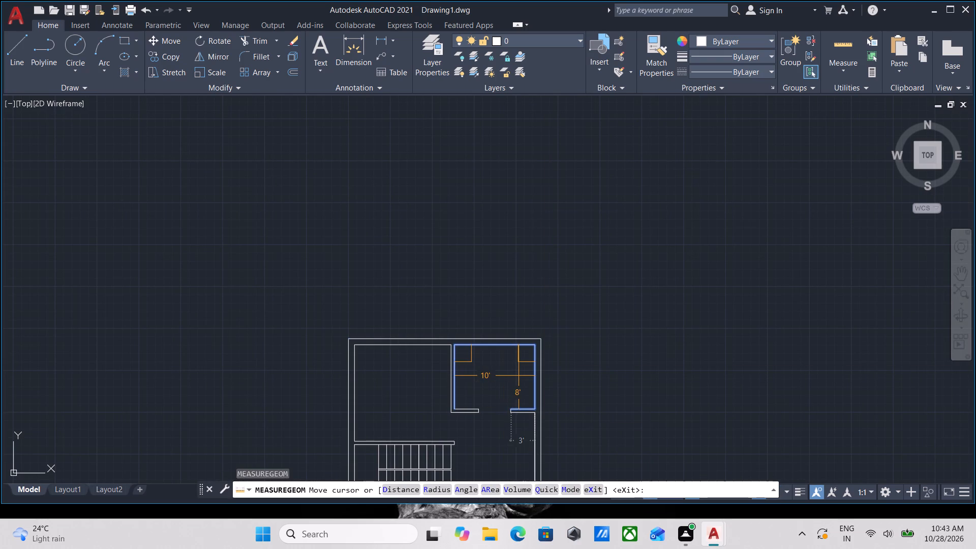
key("Escape")
Examine the upper-right room's opening, the staircase surroundings and the long open space down to the bottom wall.
scroll(494, 428, "up", 1)
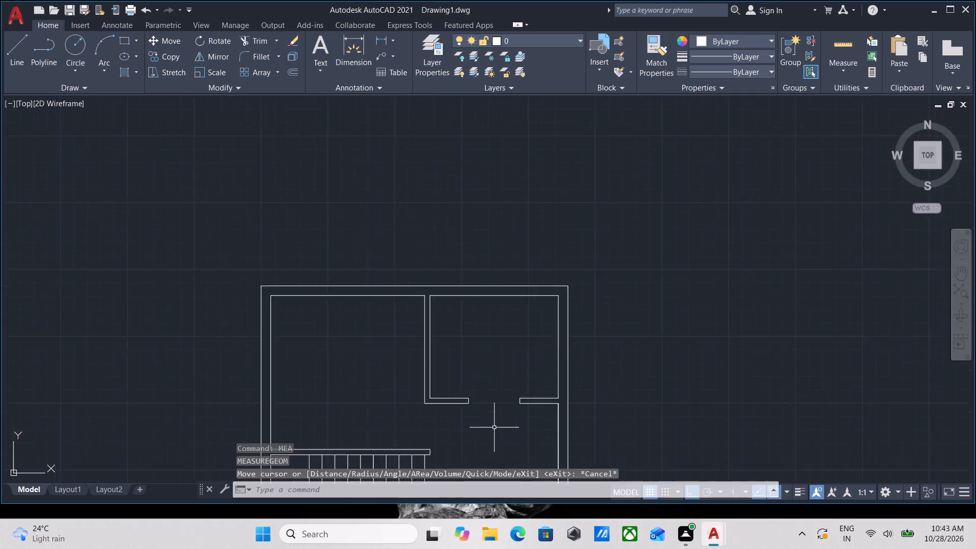
scroll(494, 428, "up", 1)
scroll(494, 426, "down", 1)
middle_click_drag(506, 409, 591, 336)
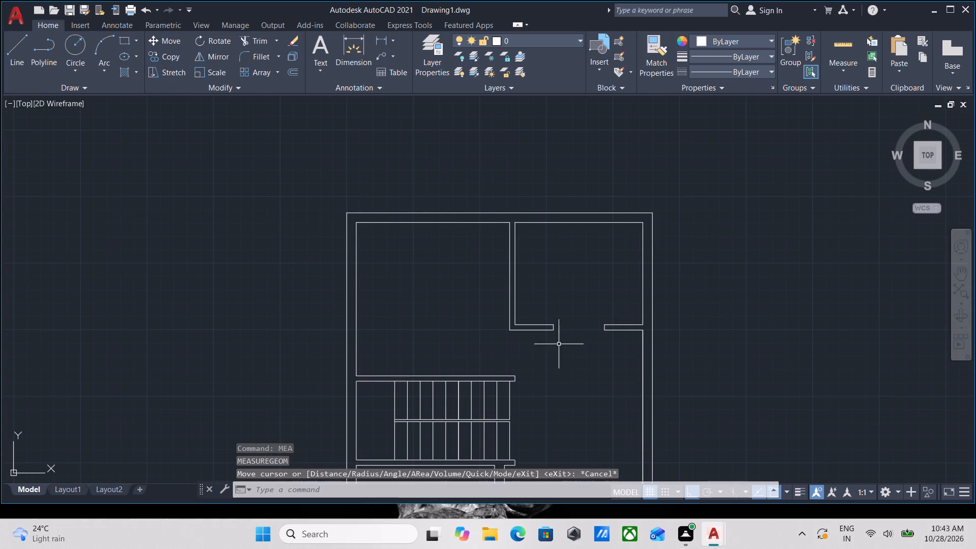
scroll(521, 387, "up", 1)
scroll(546, 369, "down", 2)
middle_click_drag(553, 369, 654, 320)
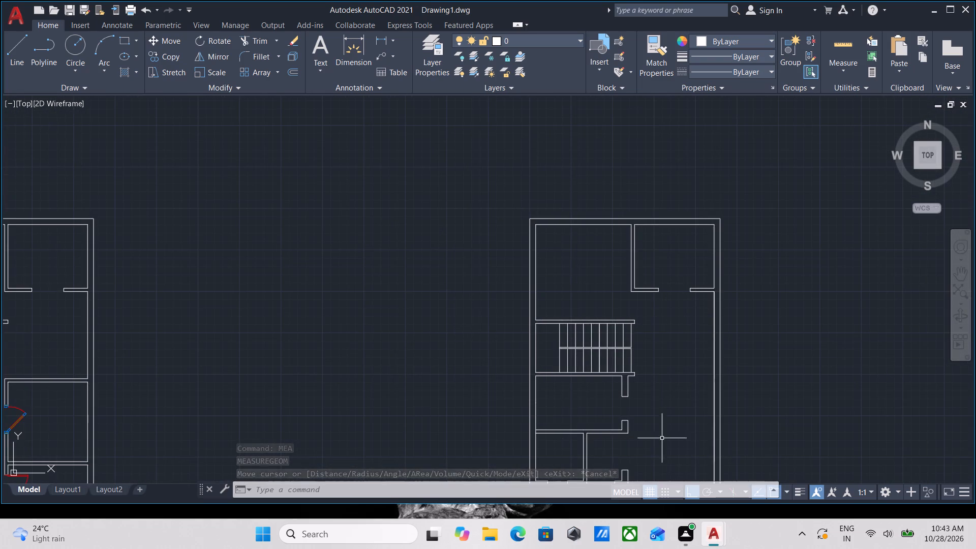
middle_click_drag(652, 431, 496, 374)
middle_click_drag(508, 417, 513, 418)
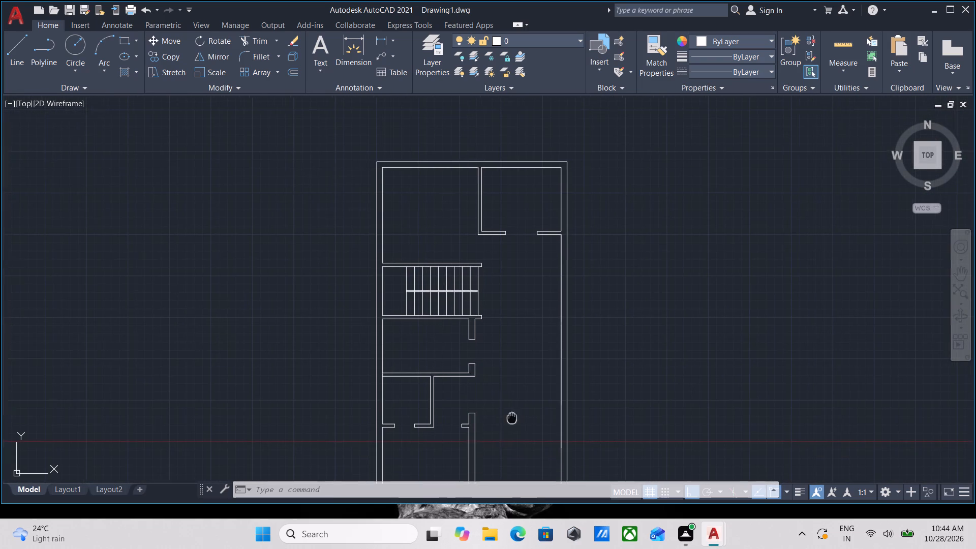
middle_click_drag(513, 418, 539, 392)
scroll(544, 387, "down", 2)
scroll(541, 422, "up", 2)
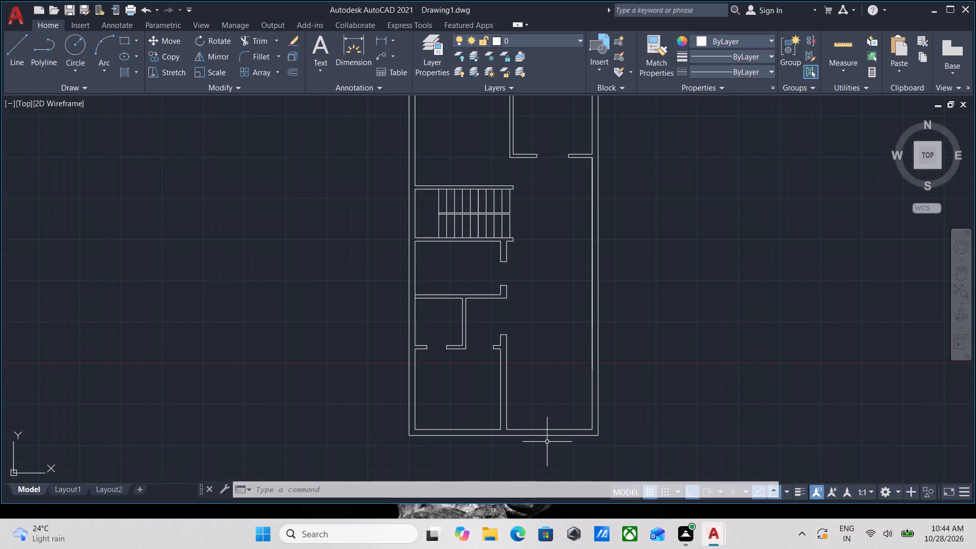
Offset the bottom wall's inner line in the long right-hand space 12' upward into the room.
left_click(541, 432)
left_click(531, 391)
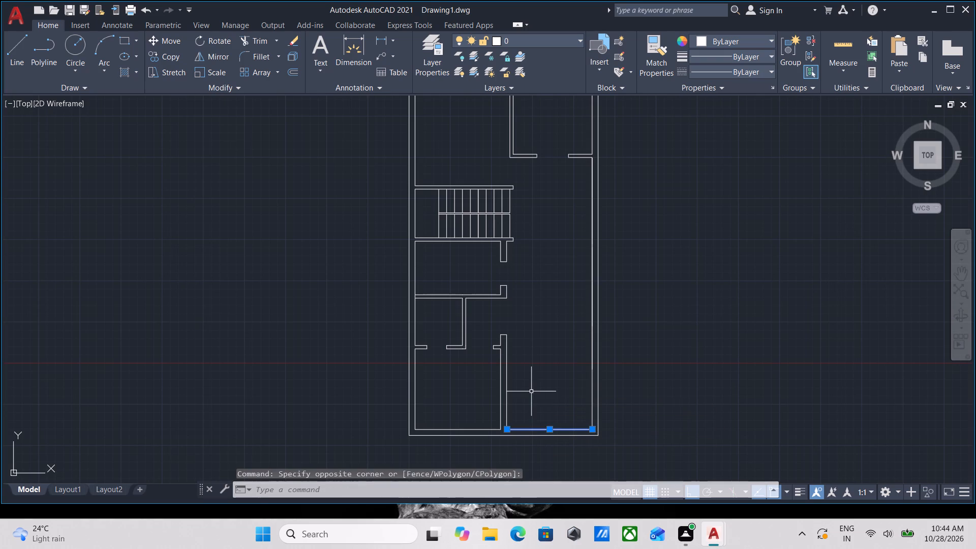
middle_click_drag(542, 398, 541, 484)
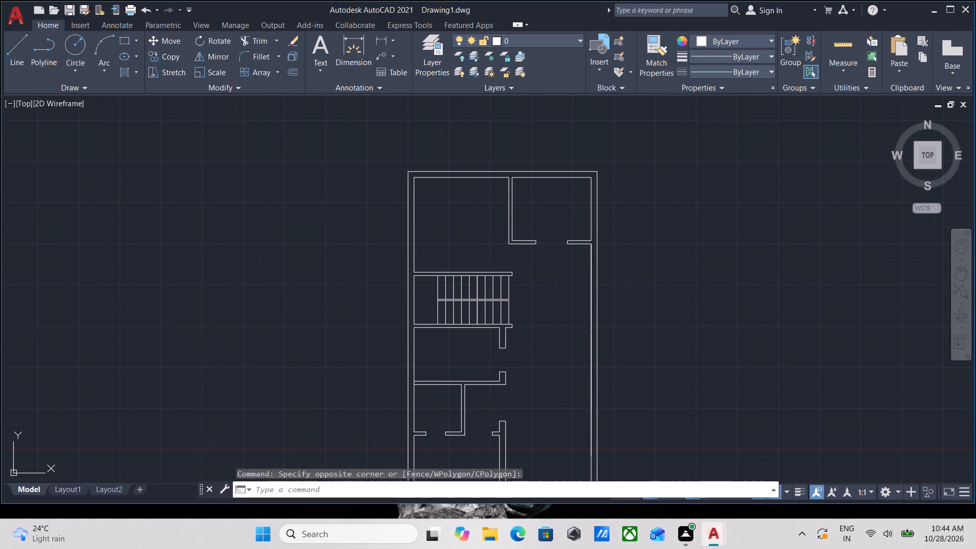
key("o")
key("Return")
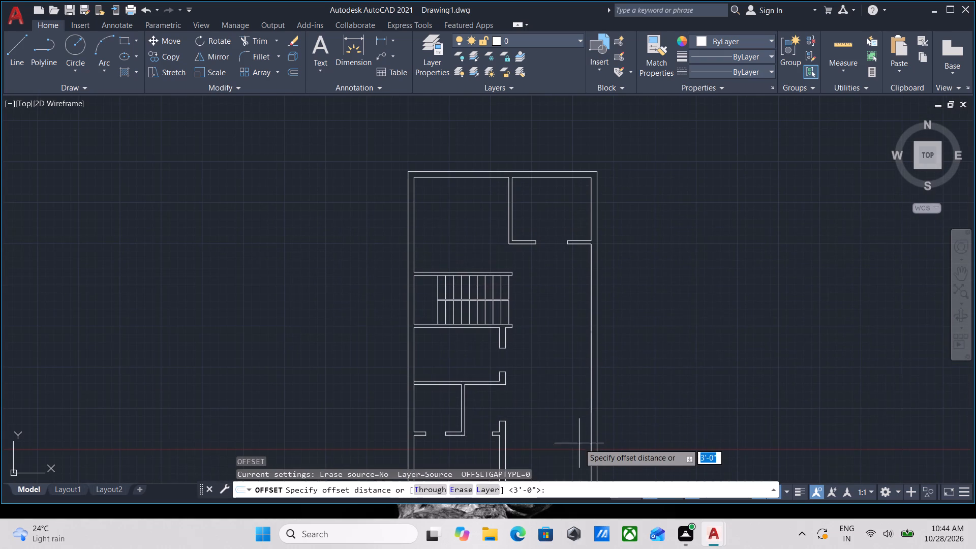
scroll(579, 438, "down", 1)
middle_click_drag(569, 434, 681, 349)
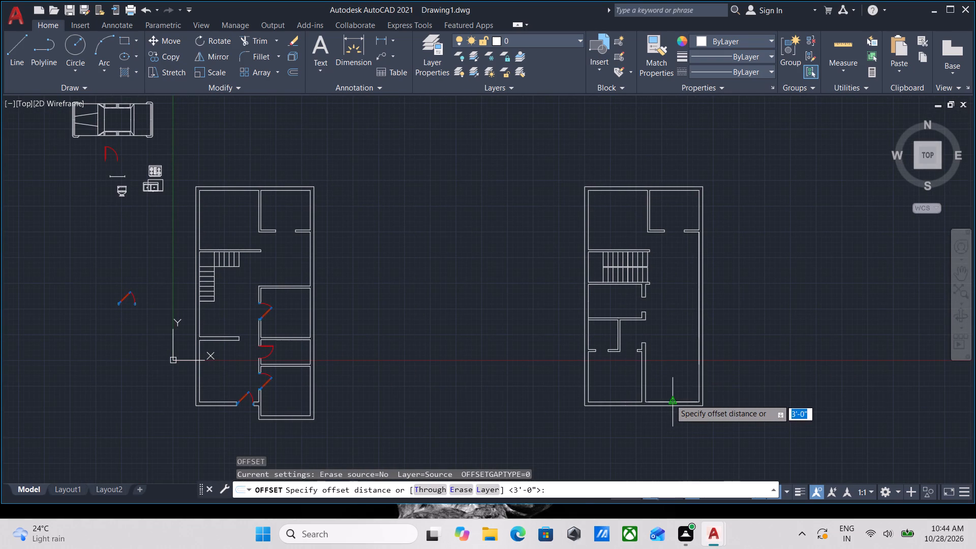
left_click(670, 399)
left_click(673, 312)
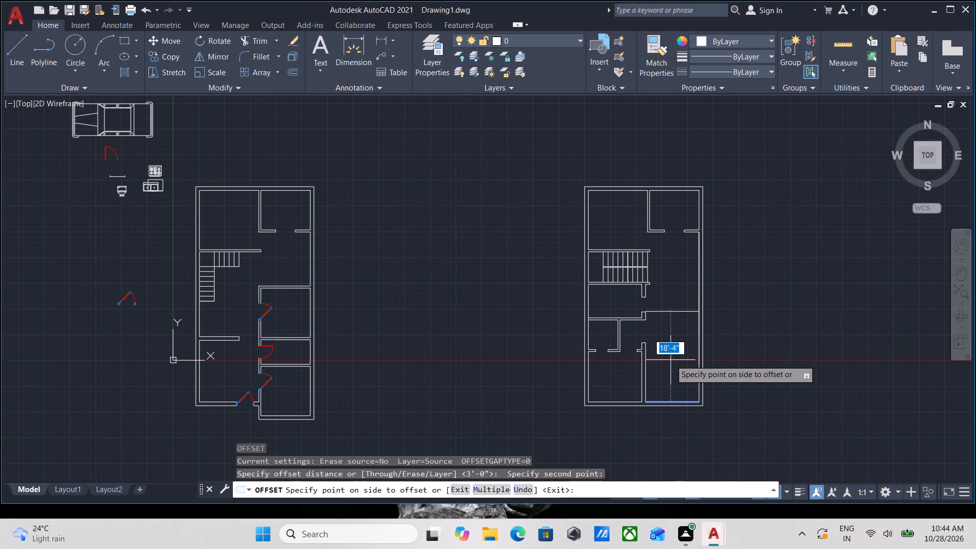
scroll(669, 359, "up", 2)
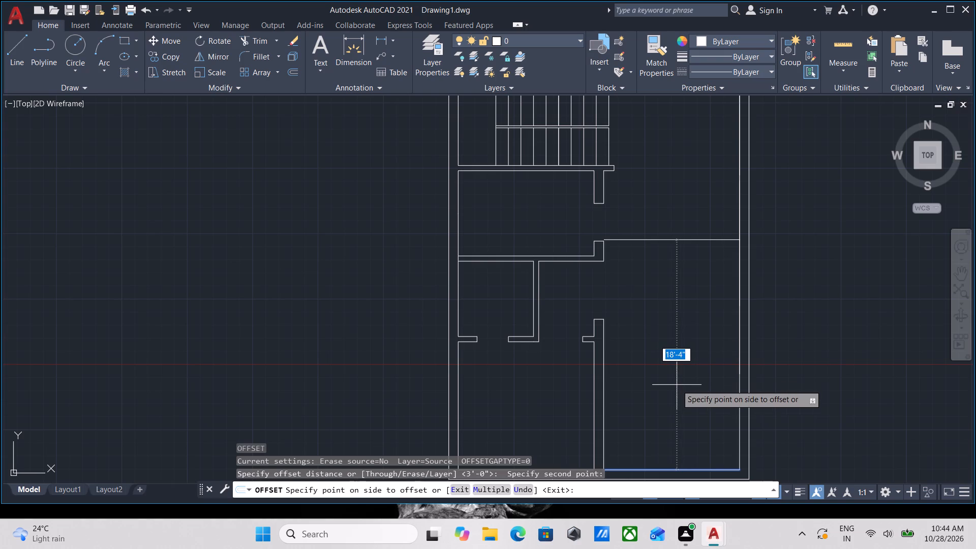
type("12")
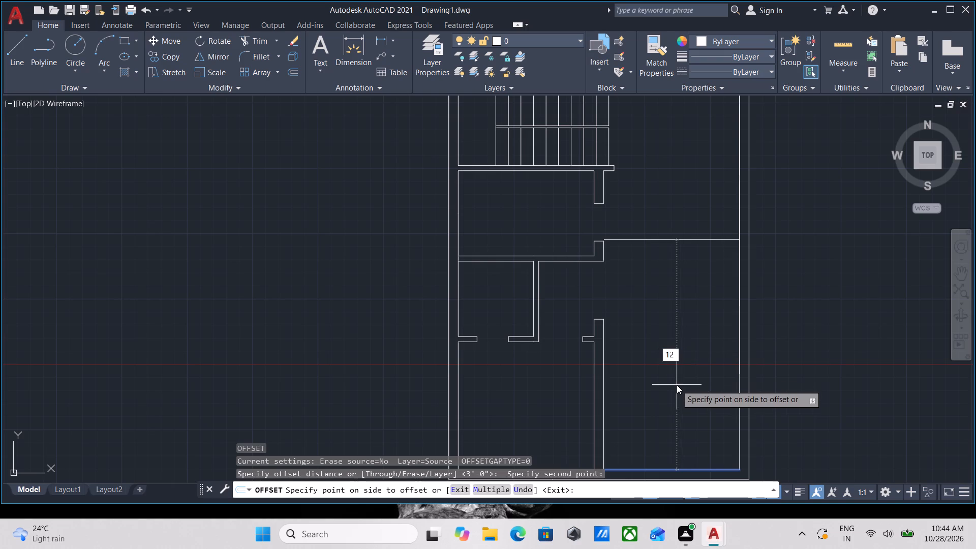
key("apostrophe")
key("Return")
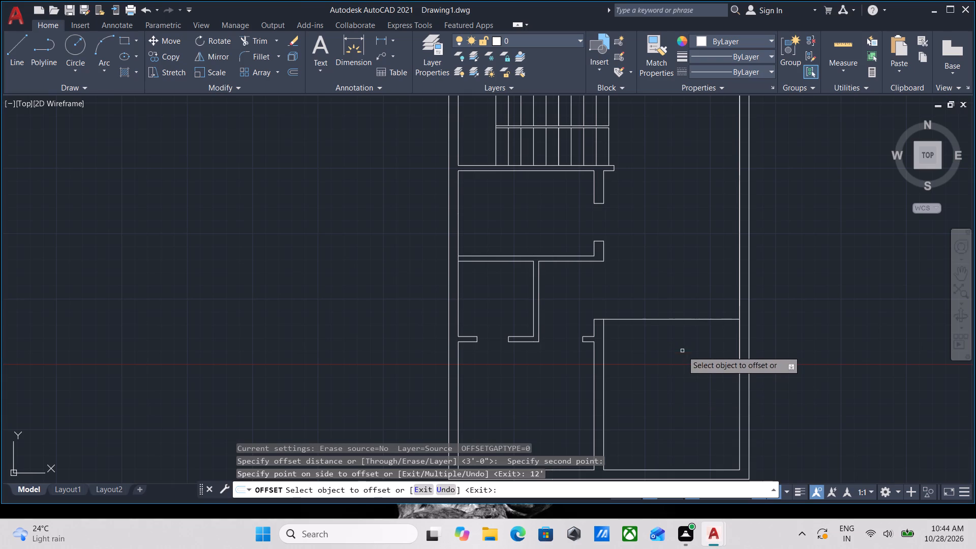
Offset the new horizontal line 5" upward to form the partition's second face.
left_click(658, 318)
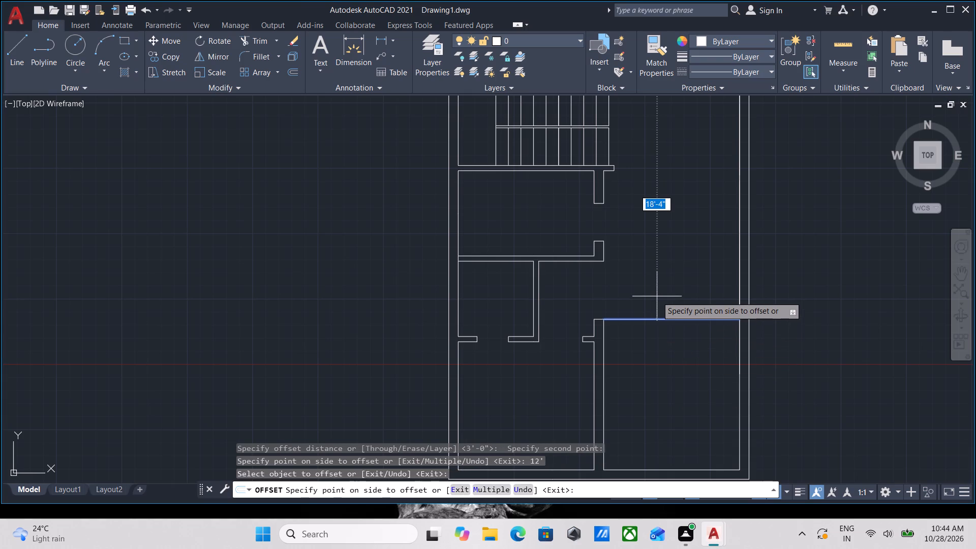
key("5")
key("Return")
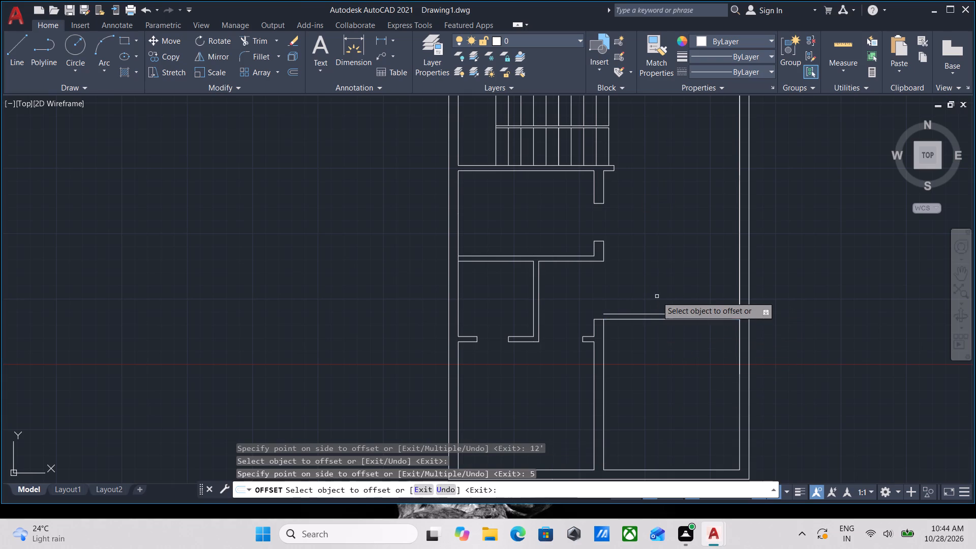
key("Escape")
Stretch the left end of the new partition's upper line 9" left to align with the adjoining vertical wall's left face.
scroll(619, 315, "up", 4)
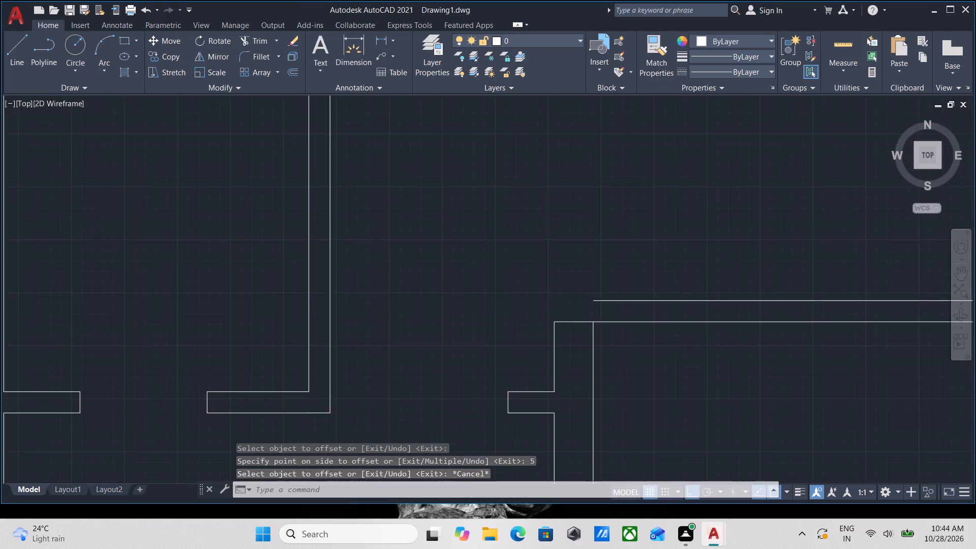
scroll(577, 327, "down", 1)
middle_click_drag(583, 331, 587, 369)
scroll(577, 364, "up", 1)
scroll(575, 363, "down", 1)
middle_click_drag(579, 365, 585, 441)
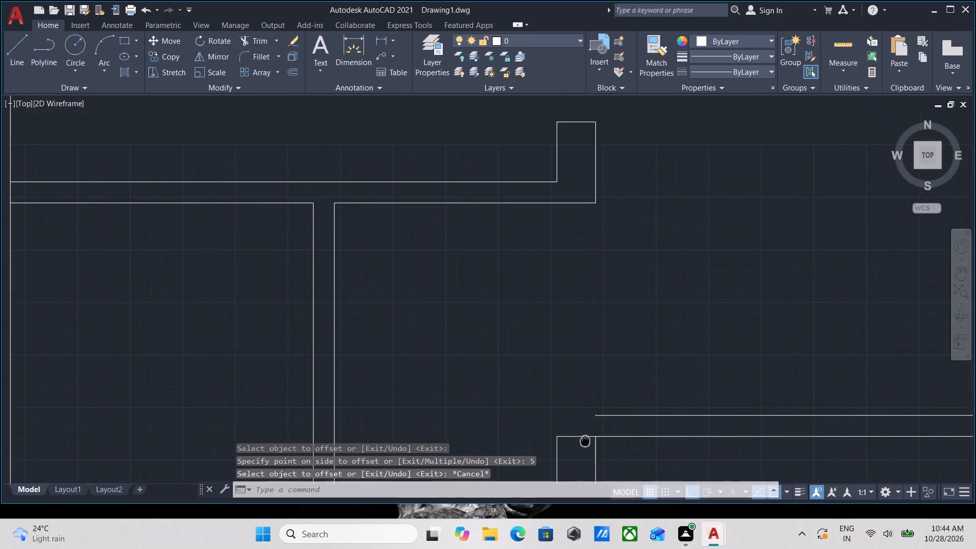
middle_click_drag(585, 441, 584, 441)
left_click(608, 421)
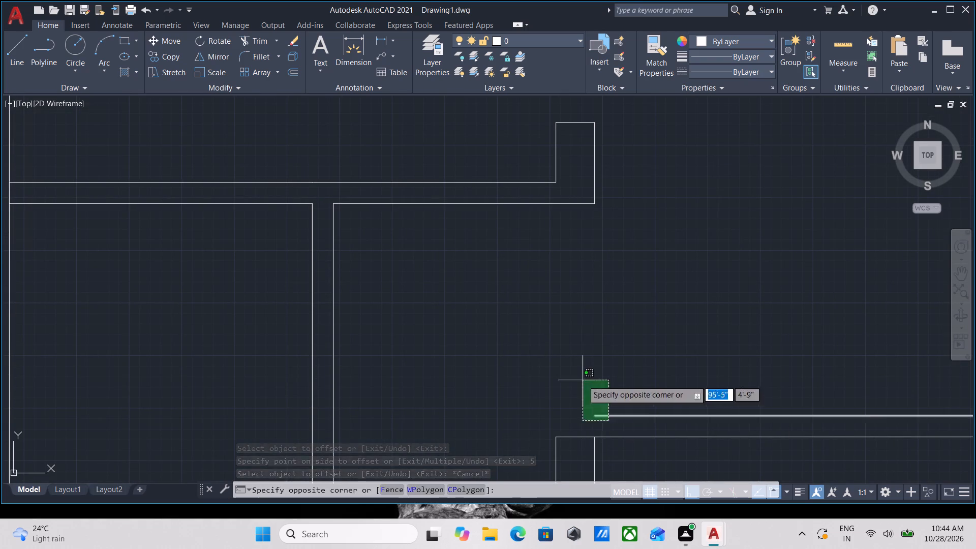
left_click(583, 380)
scroll(605, 408, "down", 2)
middle_click_drag(608, 408, 621, 387)
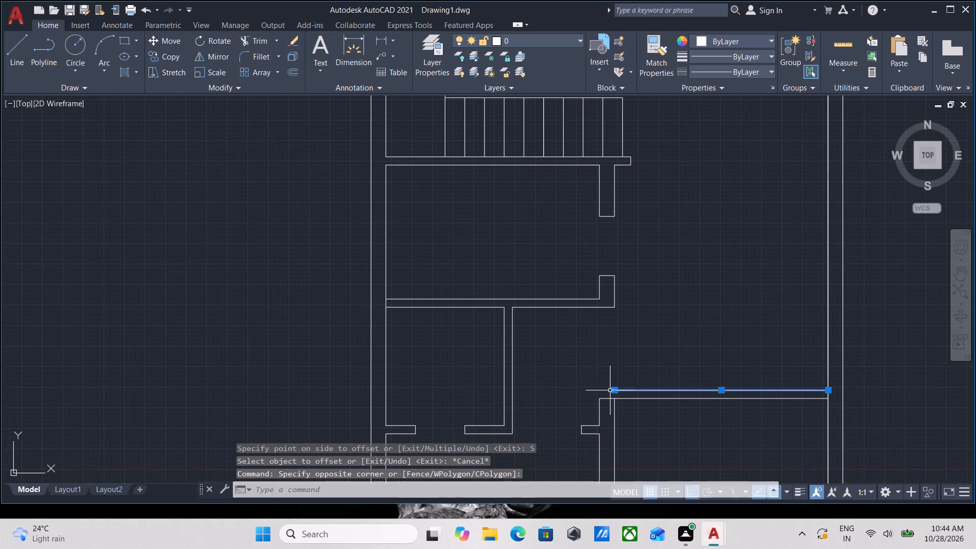
scroll(613, 390, "up", 2)
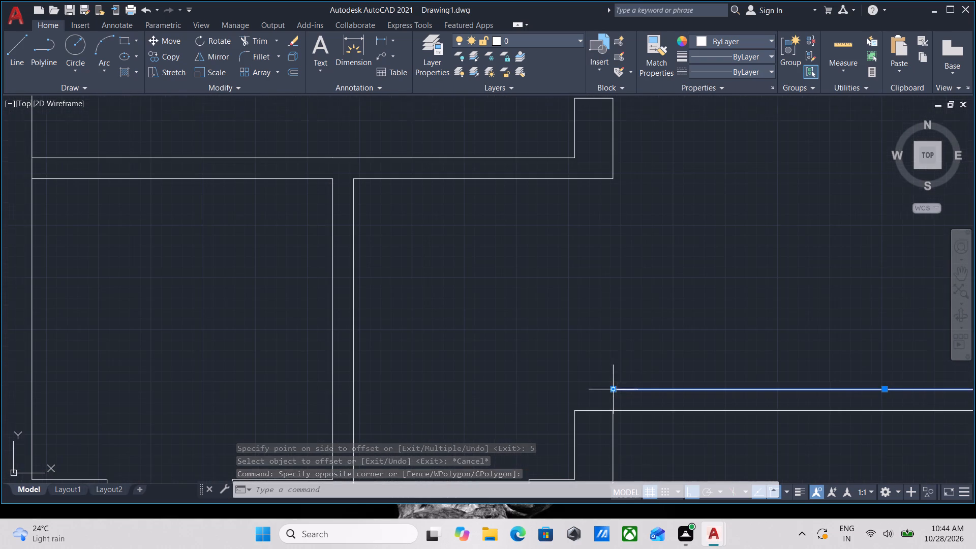
left_click(614, 387)
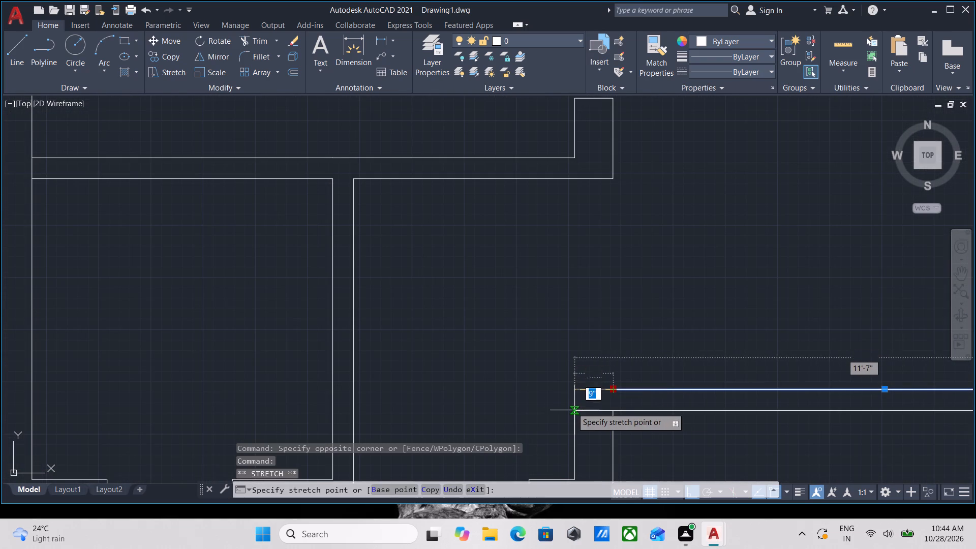
left_click(574, 388)
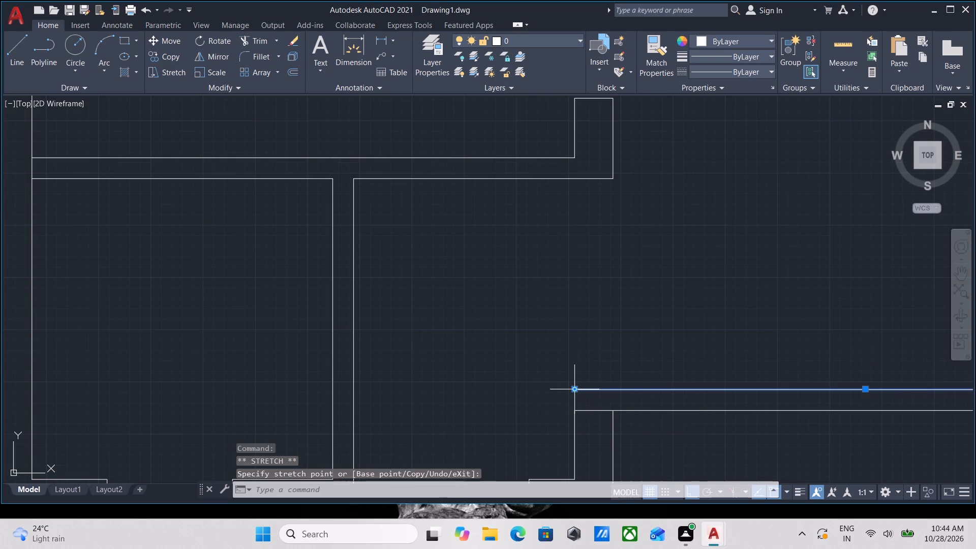
key("Escape")
Draw a 5" vertical line closing the left end of the new partition, flush with the adjoining wall's left face.
scroll(653, 386, "down", 2)
middle_click_drag(643, 381, 347, 360)
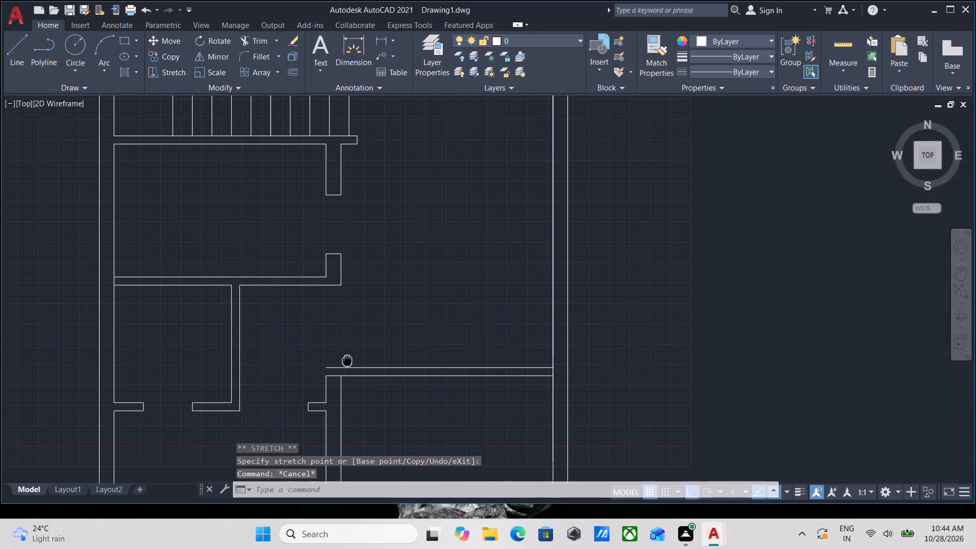
scroll(335, 410, "up", 2)
scroll(407, 374, "down", 2)
middle_click_drag(412, 374, 445, 382)
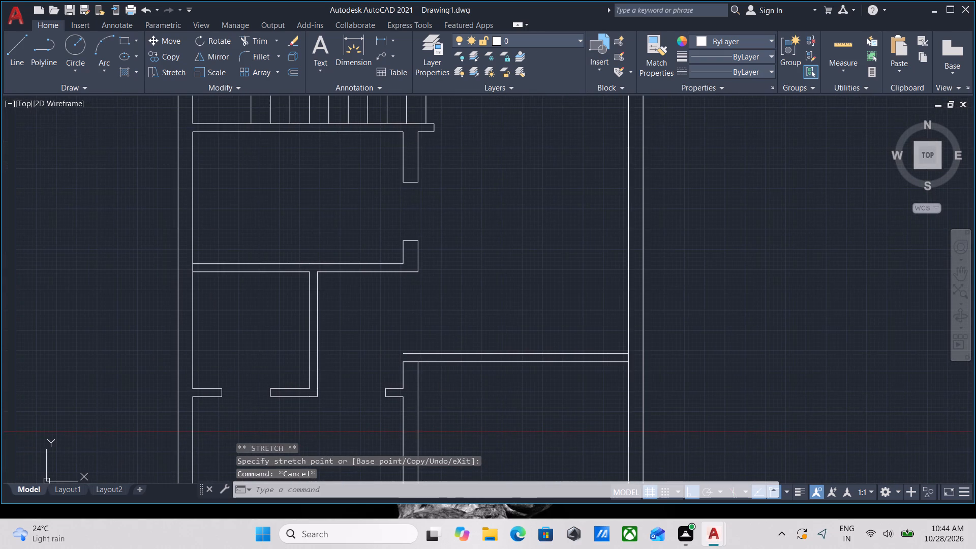
key("l")
key("Return")
scroll(411, 379, "up", 2)
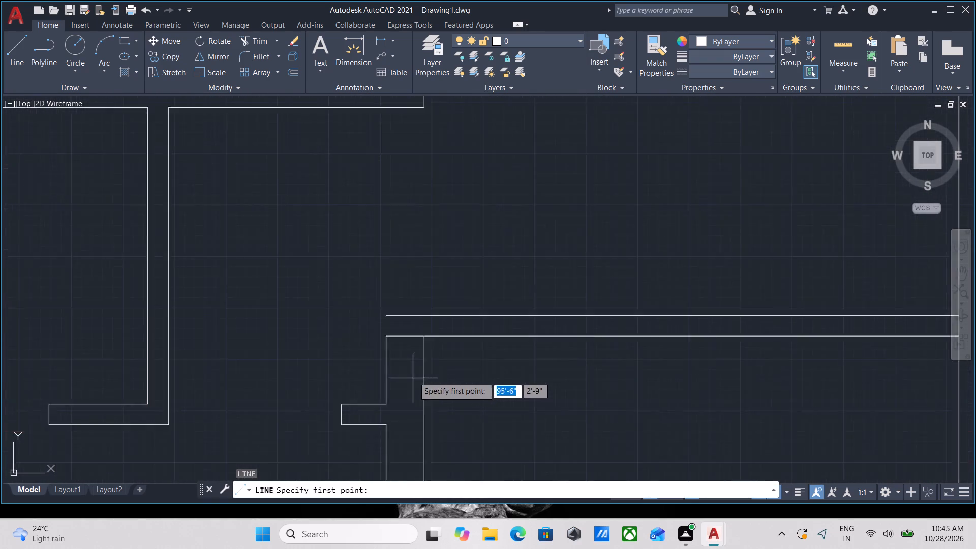
scroll(413, 376, "up", 1)
left_click(365, 313)
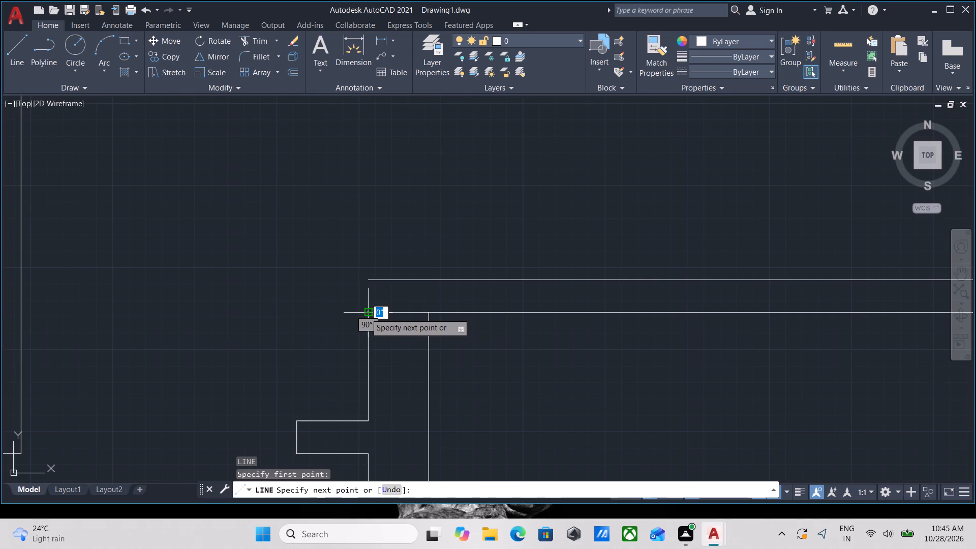
left_click(364, 281)
key("Escape")
Trim the partition's lower line between the two faces of the vertical wall at its left end.
scroll(590, 324, "down", 3)
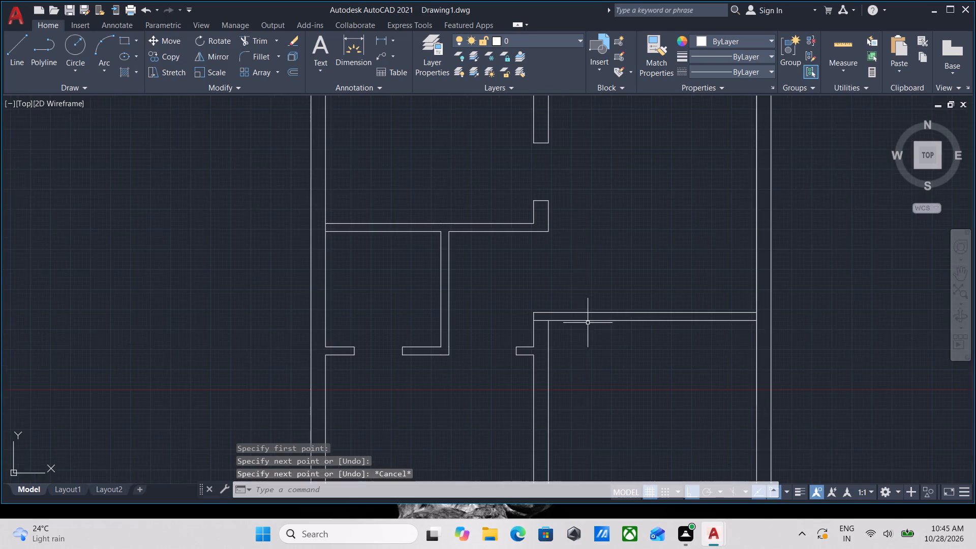
middle_click_drag(588, 323, 573, 316)
scroll(527, 307, "up", 2)
middle_click_drag(519, 367, 561, 498)
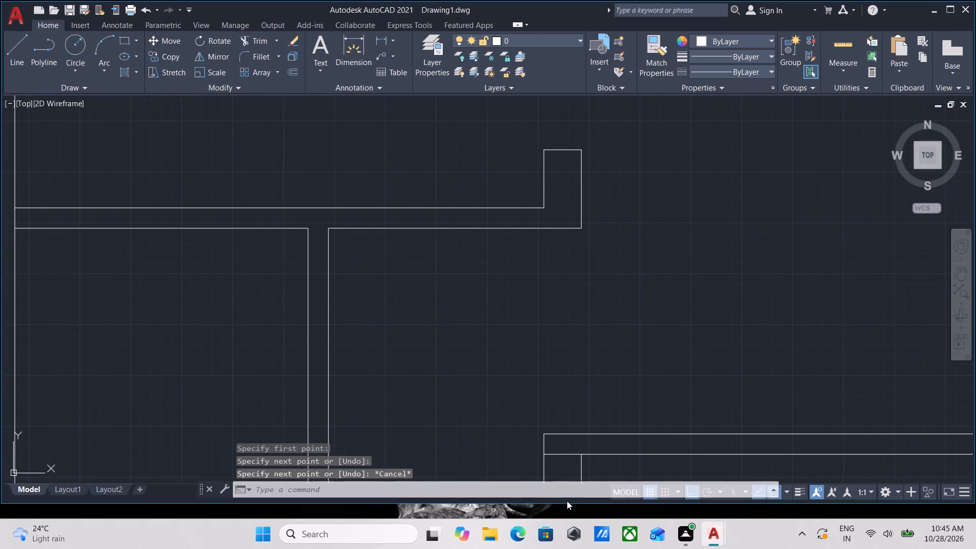
type("TR")
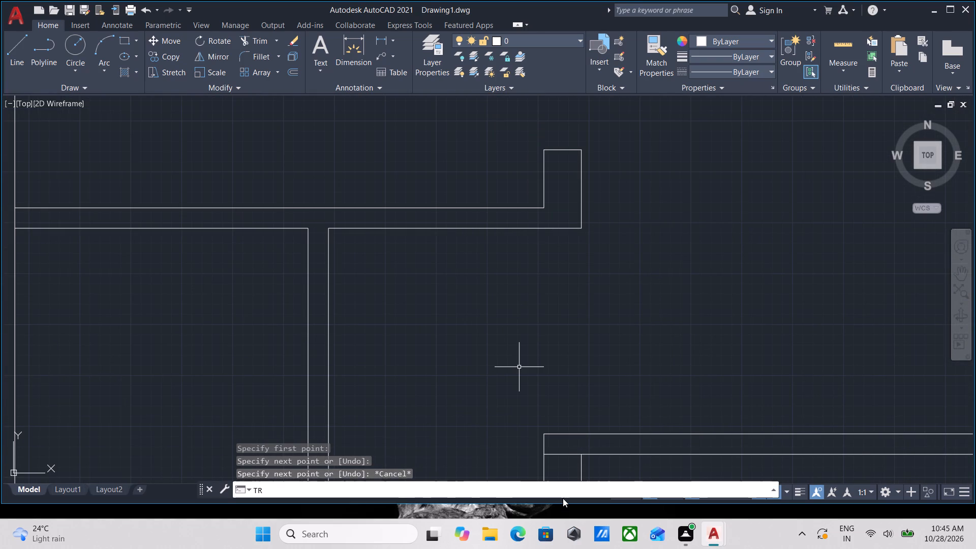
key("Return")
scroll(585, 453, "up", 2)
left_click(543, 468)
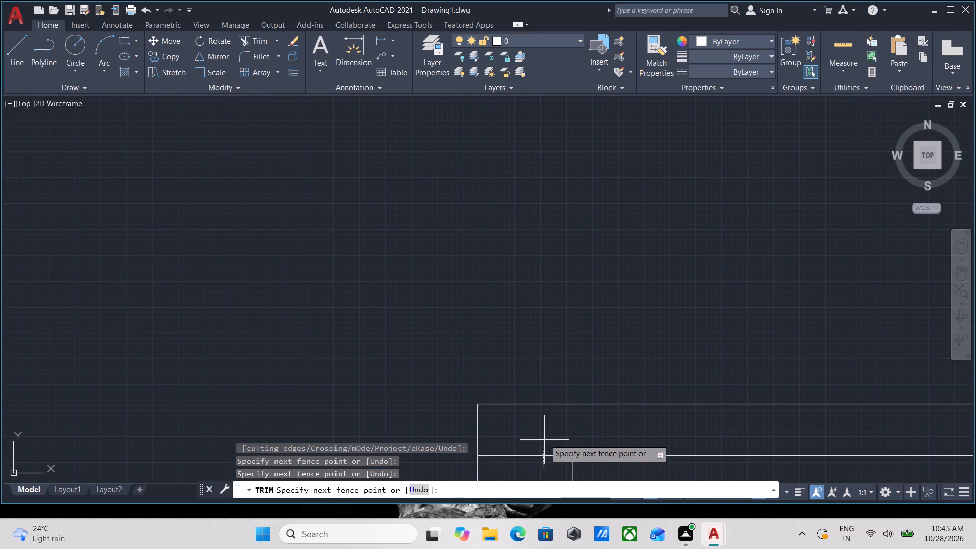
left_click(544, 436)
key("Escape")
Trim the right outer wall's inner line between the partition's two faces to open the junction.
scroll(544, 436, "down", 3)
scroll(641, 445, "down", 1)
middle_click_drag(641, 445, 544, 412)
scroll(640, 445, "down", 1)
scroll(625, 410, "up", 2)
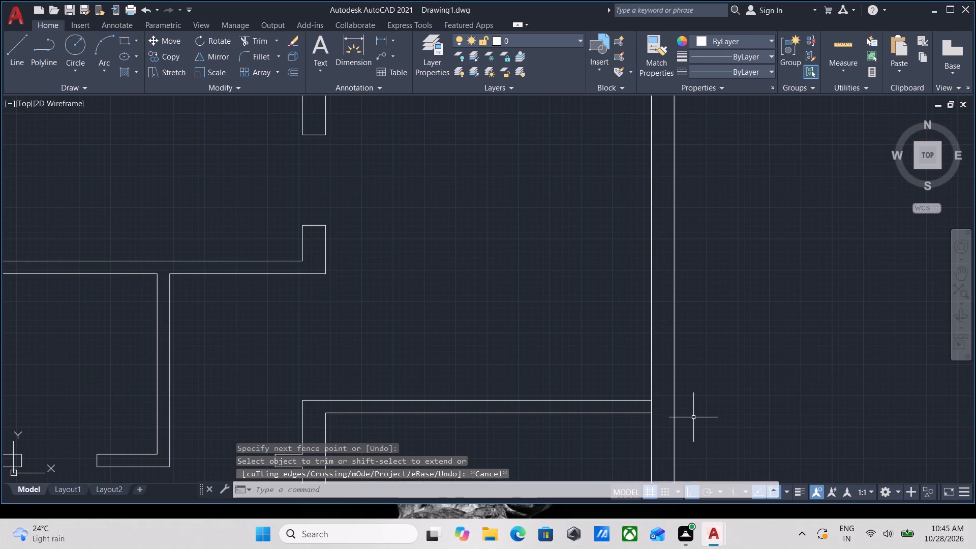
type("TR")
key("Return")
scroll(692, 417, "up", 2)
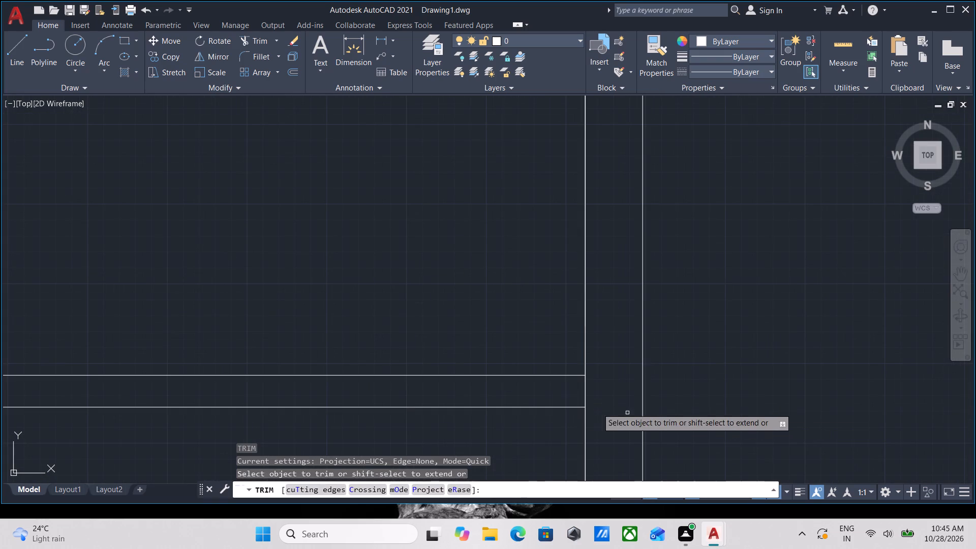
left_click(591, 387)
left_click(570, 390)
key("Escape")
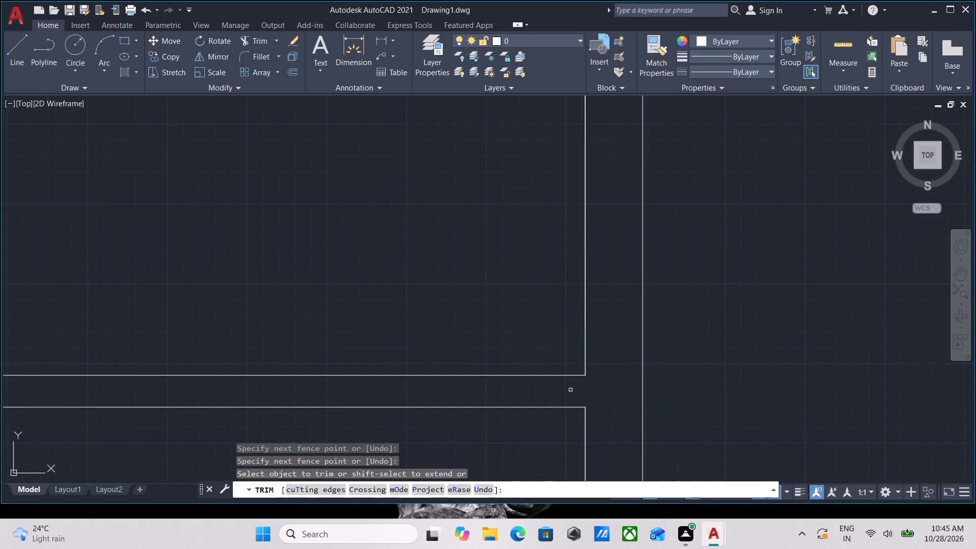
Examine the enclosed lower-right room, the neighbouring small rooms and the staircase area against the original plan.
scroll(570, 390, "down", 4)
scroll(640, 391, "down", 2)
middle_click_drag(652, 395, 660, 400)
scroll(520, 391, "up", 1)
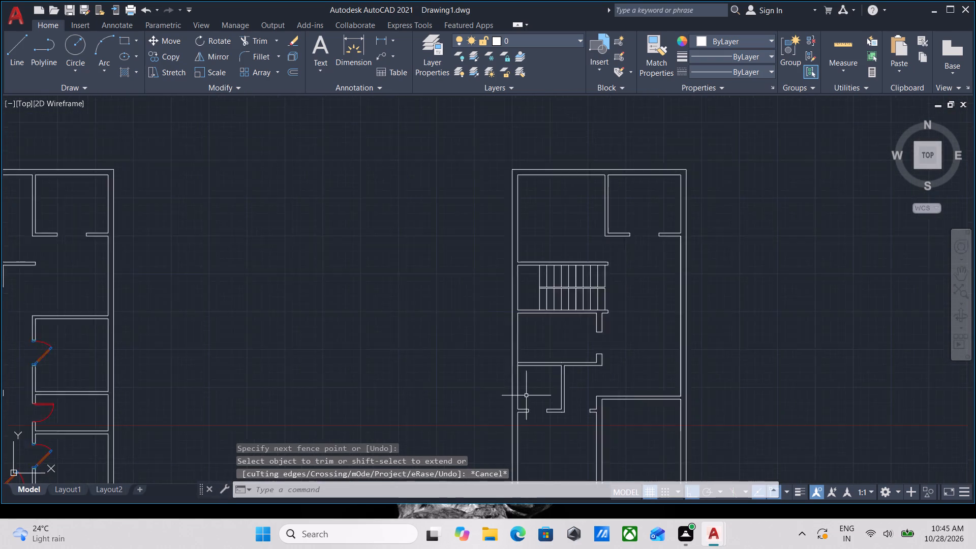
scroll(526, 395, "up", 1)
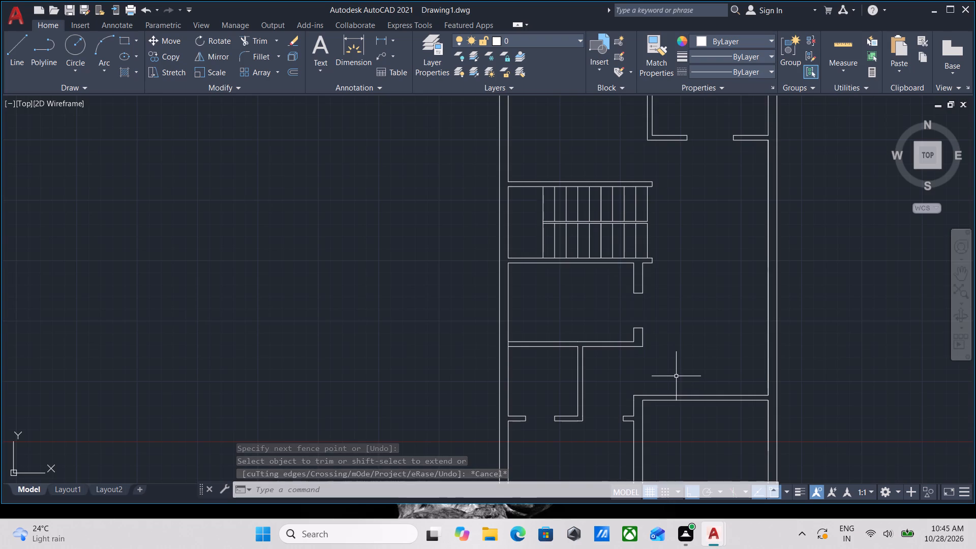
scroll(696, 367, "down", 1)
middle_click_drag(697, 367, 703, 365)
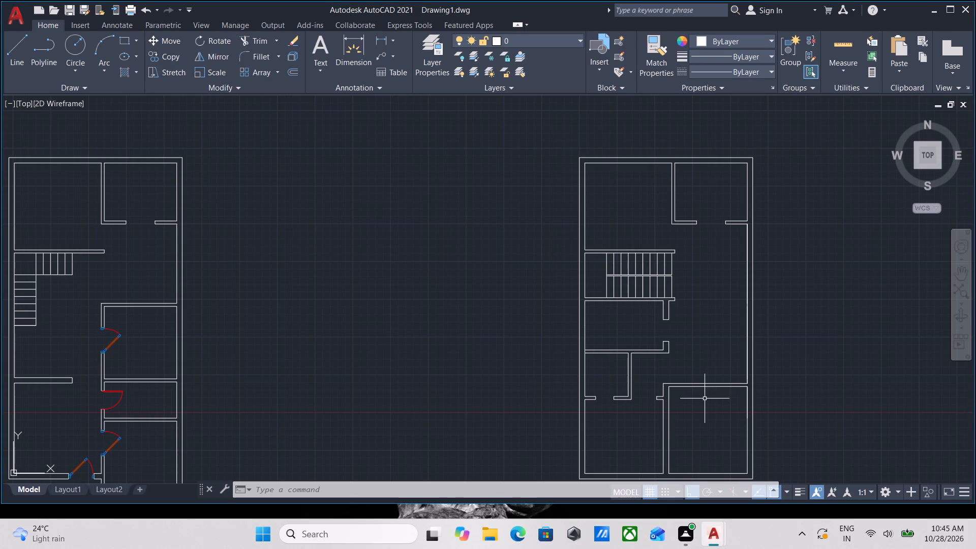
scroll(658, 374, "up", 2)
middle_click_drag(680, 386, 644, 391)
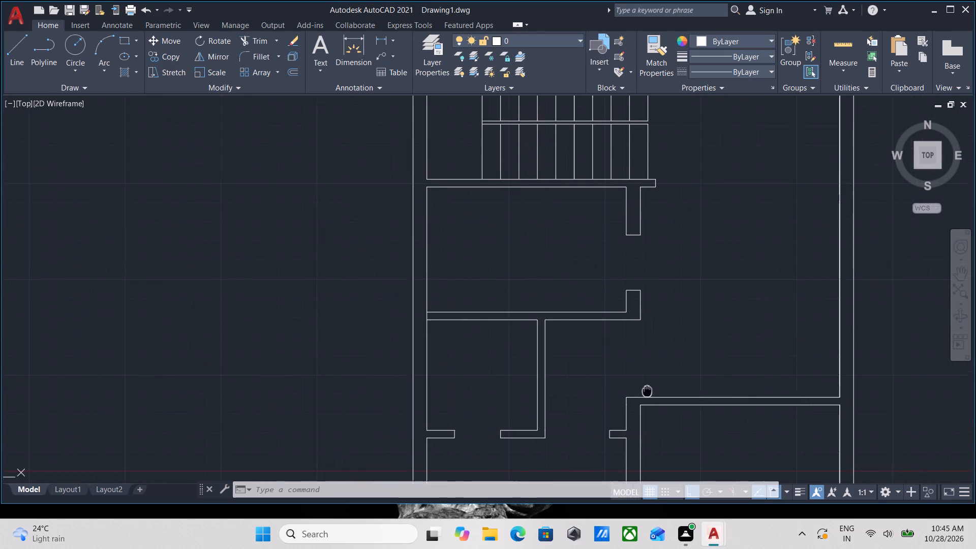
middle_click_drag(644, 391, 634, 392)
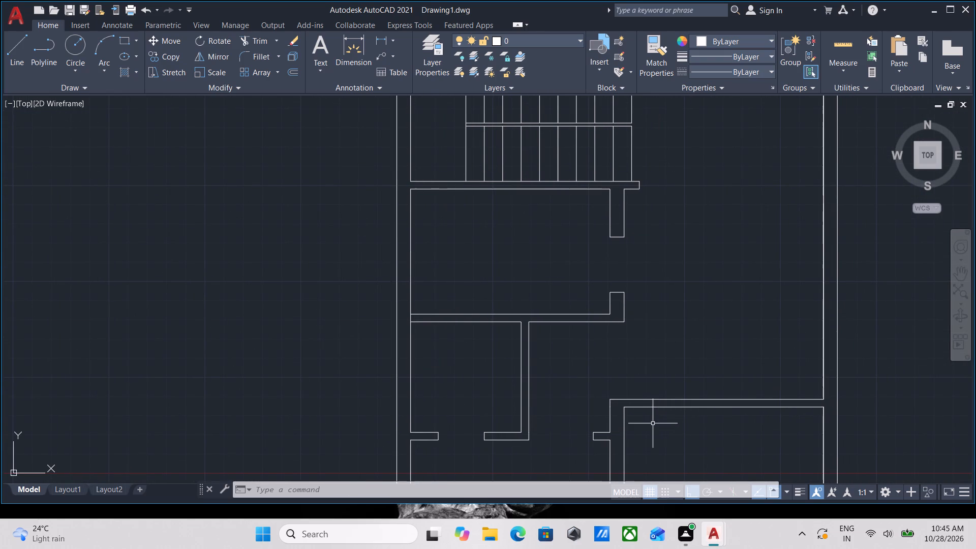
scroll(665, 409, "down", 1)
middle_click(666, 408)
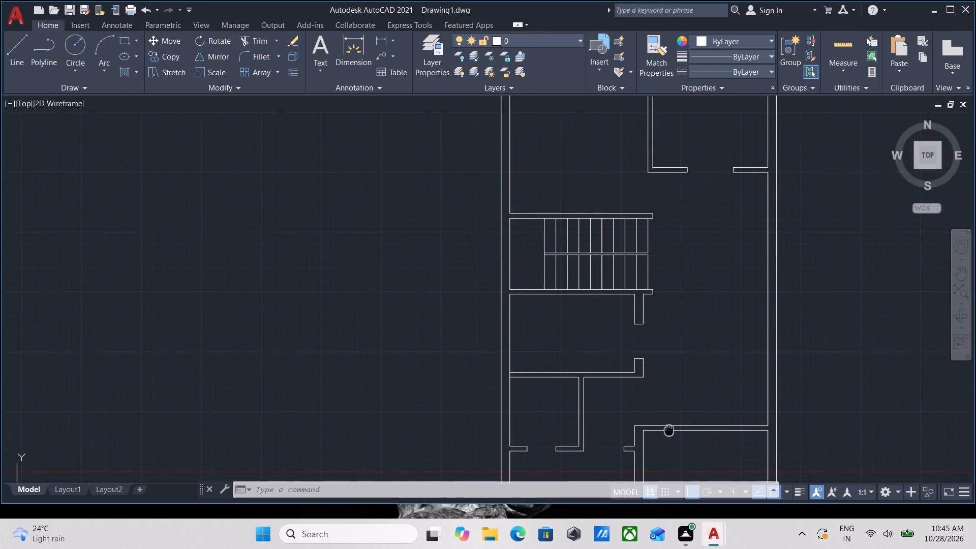
Extend the right face of the vertical wall up to the partition's upper line.
type("EX")
key("Return")
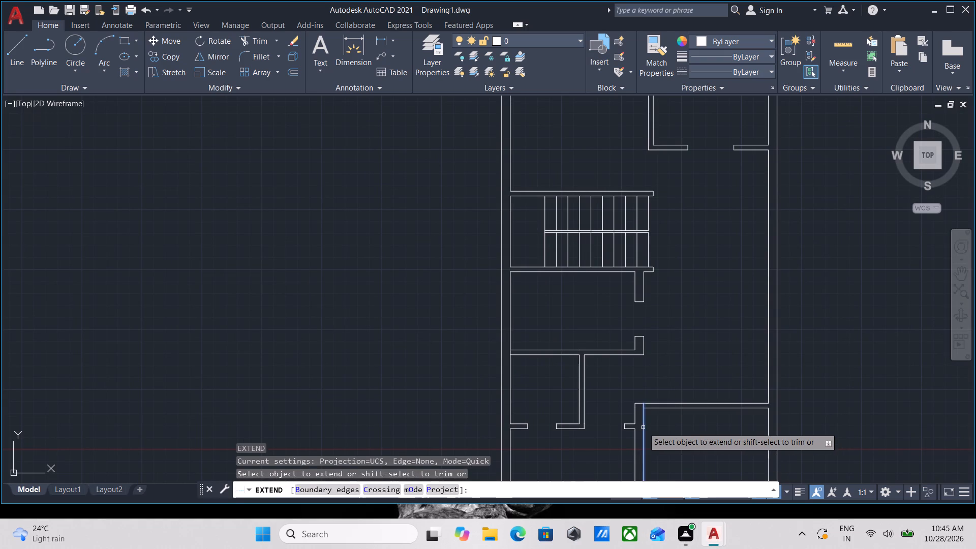
left_click(643, 428)
key("Escape")
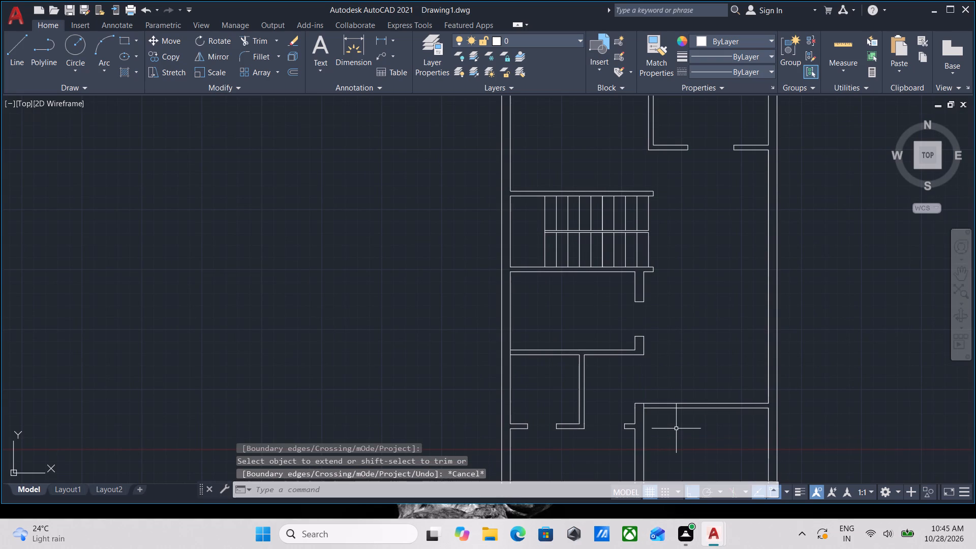
Trim away both horizontal partition lines between the vertical wall and the right outer wall, reopening the lower-right space.
key("t")
key("r")
key("Return")
left_click(695, 430)
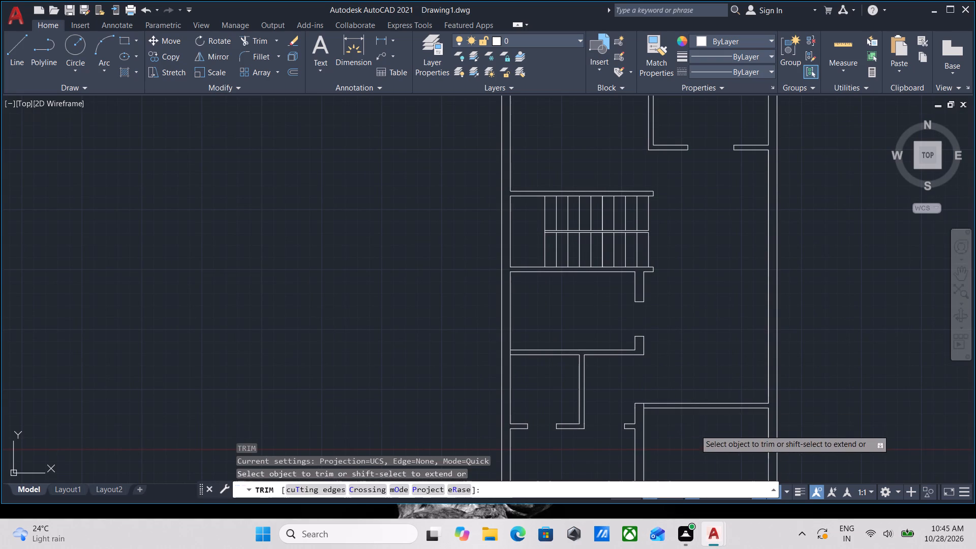
left_click(670, 359)
key("F1")
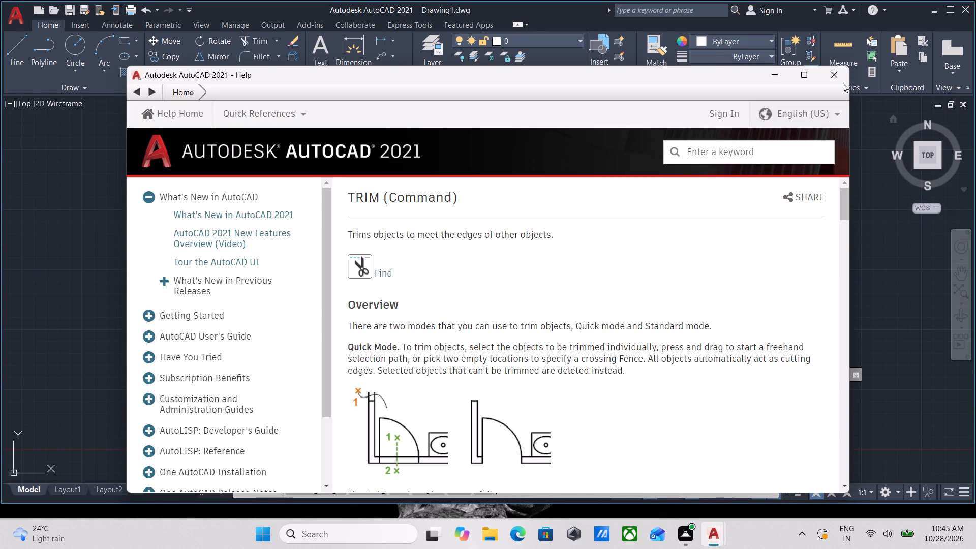
left_click(837, 80)
key("Escape")
Extend the right outer wall's inner line across the gap at the former partition junction.
scroll(706, 363, "up", 1)
scroll(706, 363, "down", 2)
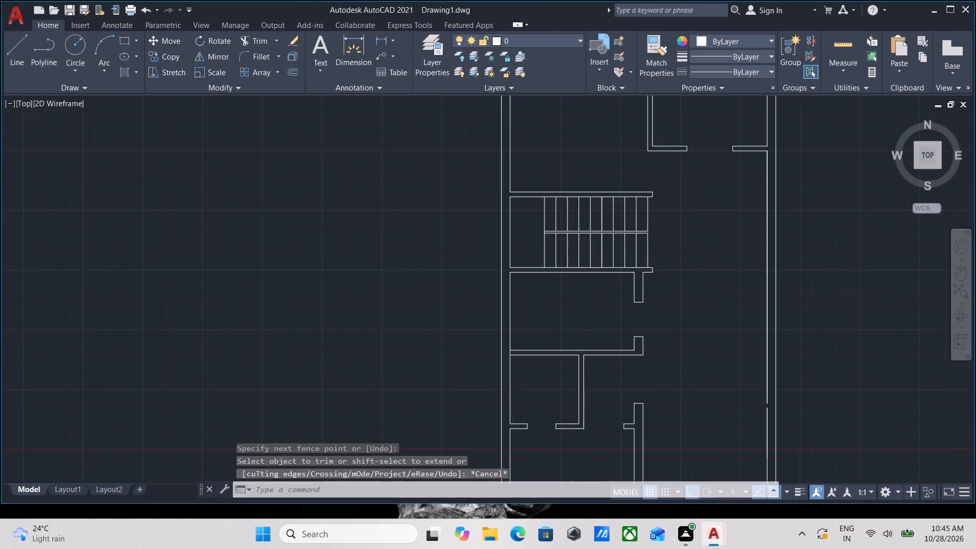
middle_click_drag(716, 310, 729, 294)
scroll(765, 375, "up", 2)
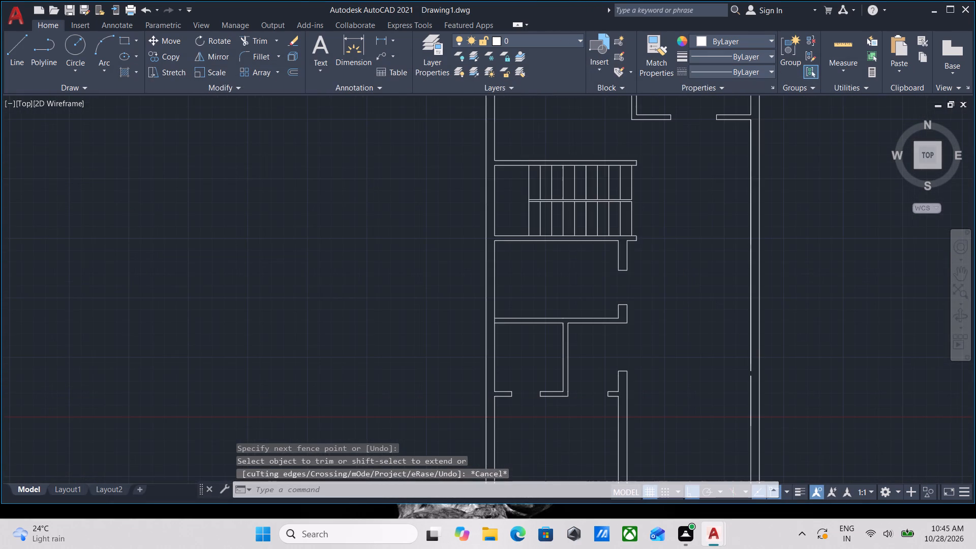
type("EX")
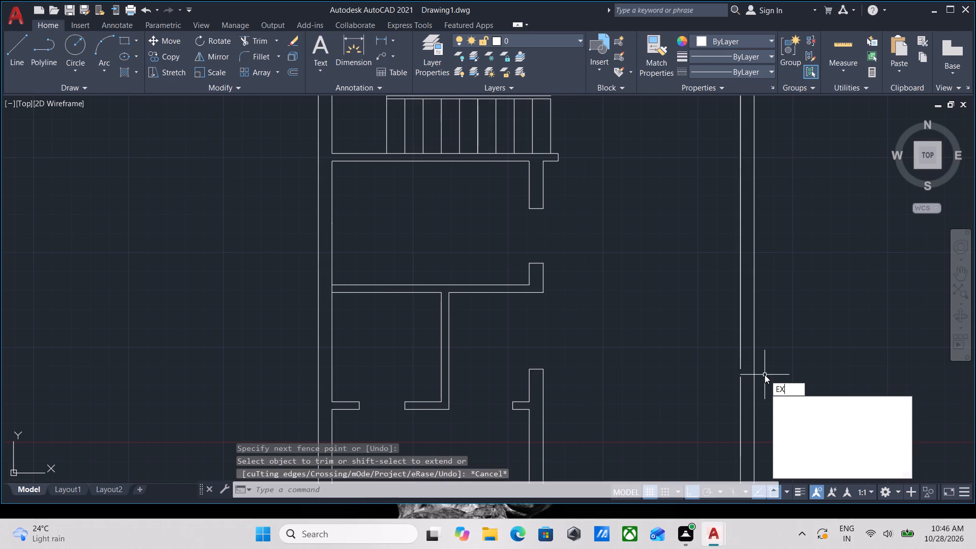
key("Return")
scroll(738, 402, "down", 2)
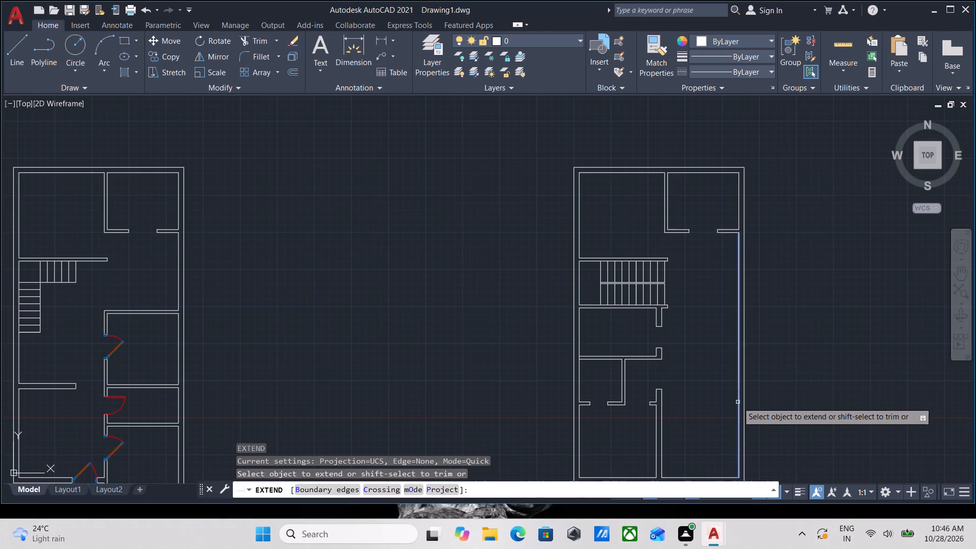
left_click(738, 402)
key("Escape")
Draw a short vertical line closing the right end of the gap between the two stair flights.
scroll(665, 272, "up", 2)
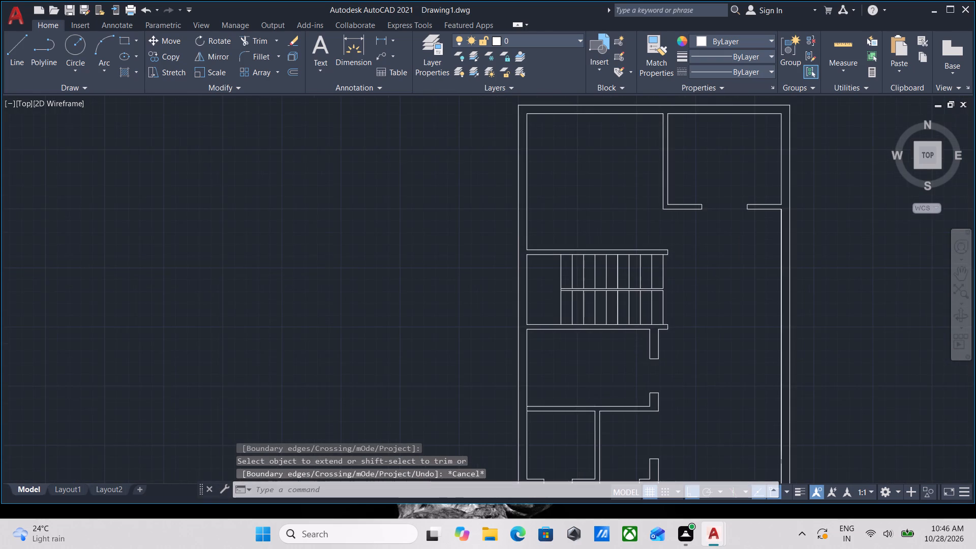
scroll(666, 273, "up", 1)
scroll(670, 314, "up", 2)
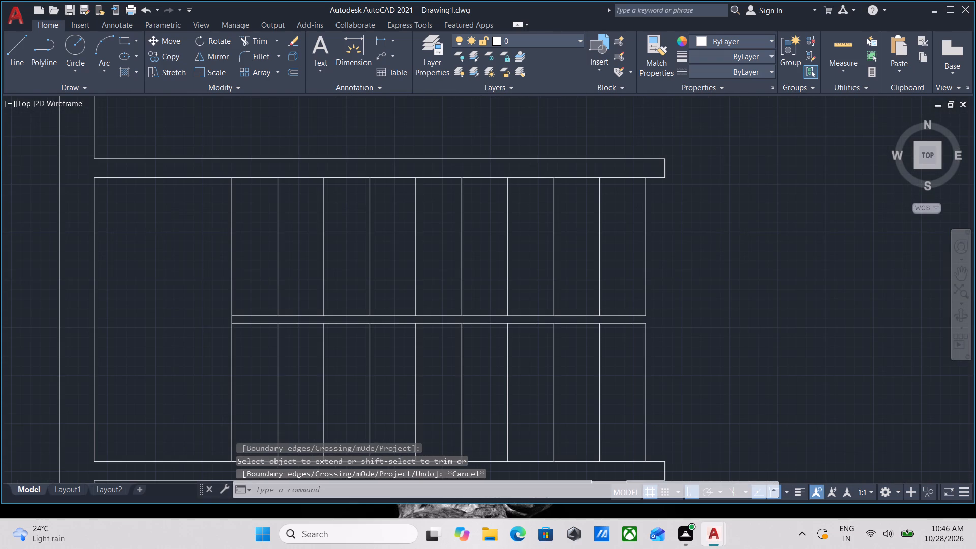
key("l")
key("Return")
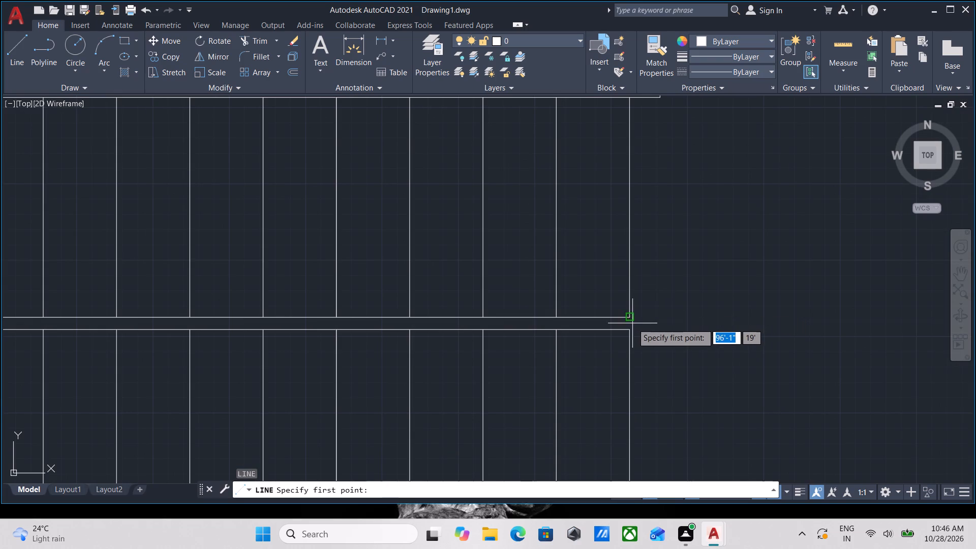
left_click(632, 319)
left_click(632, 330)
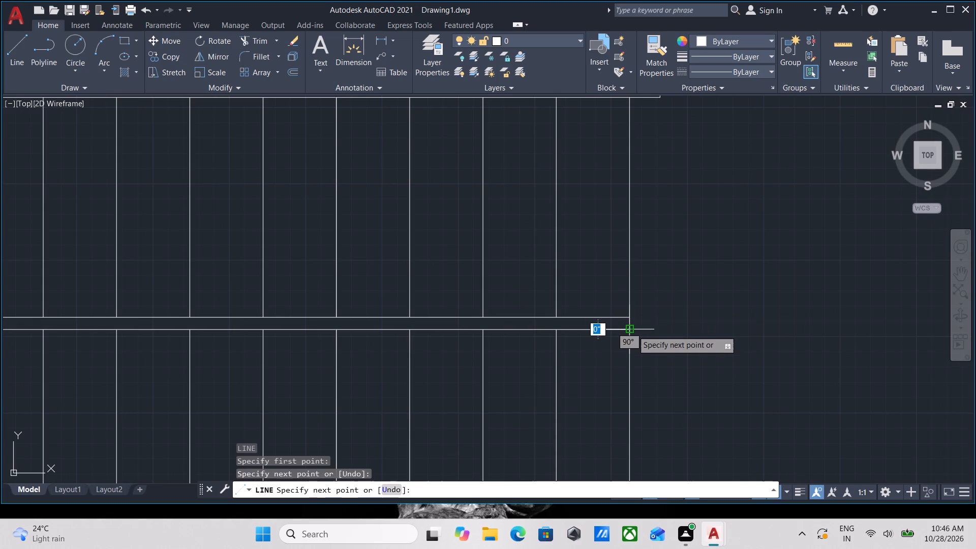
key("Escape")
Mirror the lower-left partitions, wall stubs and central wall's left face across the central wall's vertical centreline, keeping the originals.
scroll(636, 330, "down", 4)
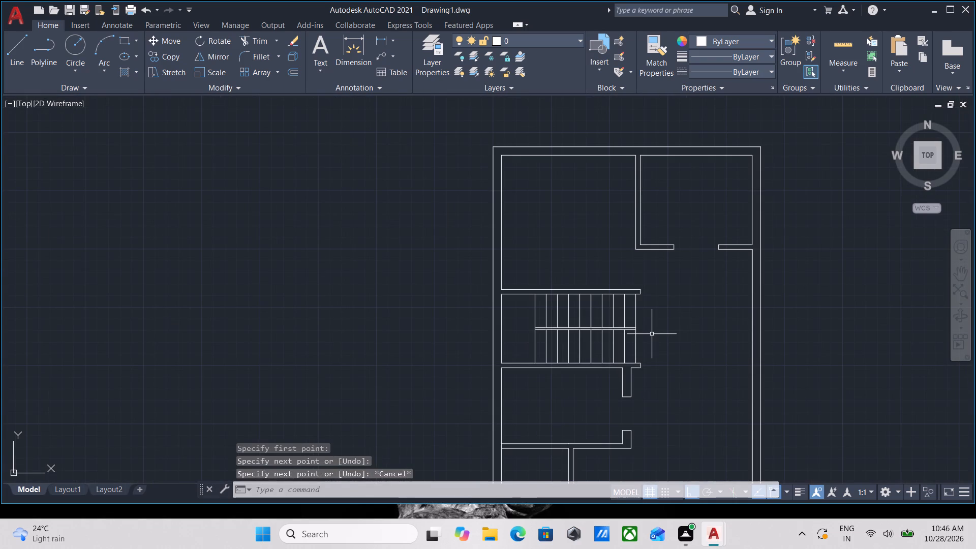
scroll(657, 334, "up", 1)
scroll(658, 334, "down", 2)
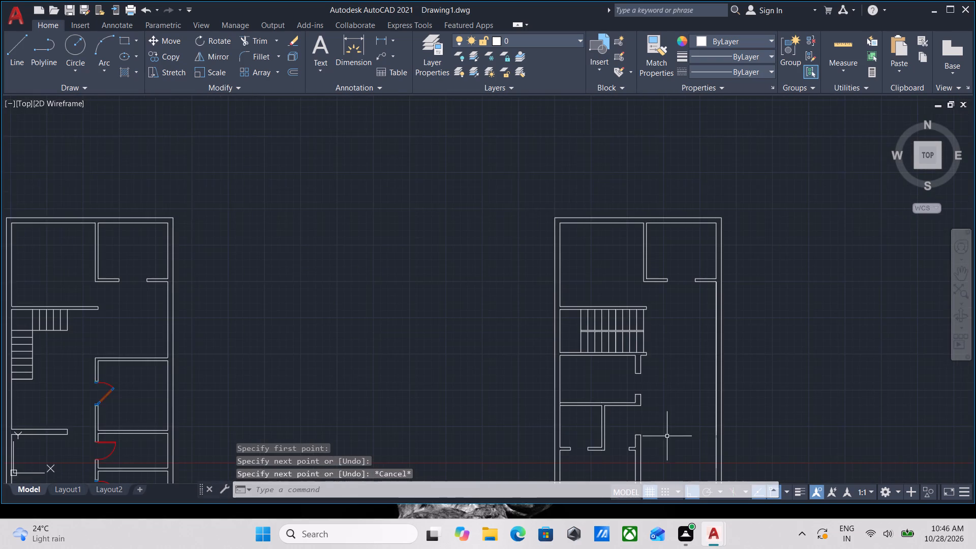
middle_click_drag(661, 434, 663, 319)
scroll(626, 323, "up", 2)
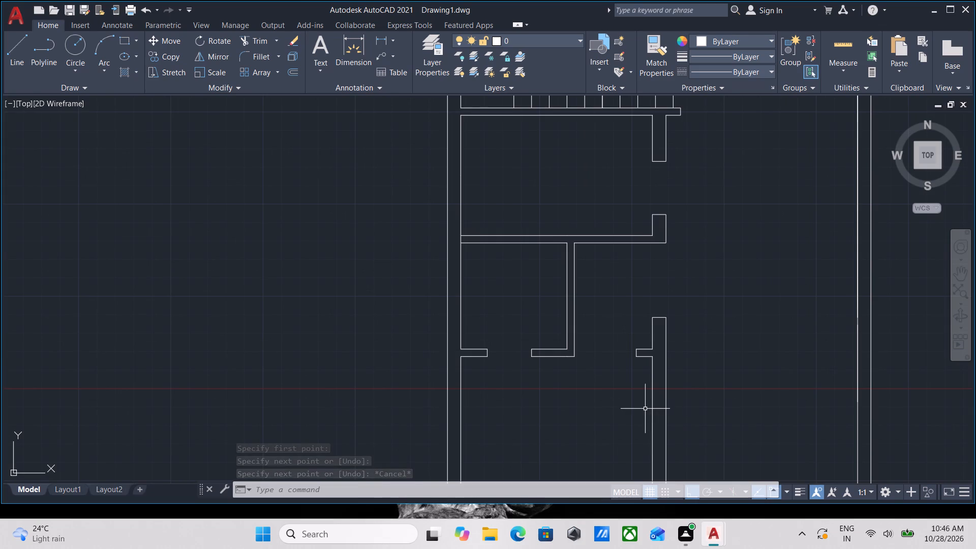
scroll(648, 407, "up", 1)
left_click(647, 386)
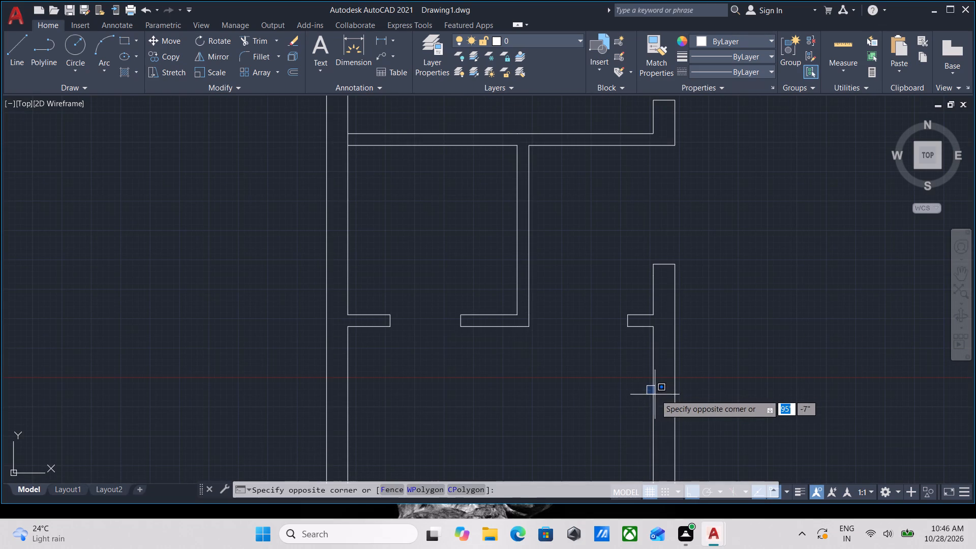
left_click(647, 388)
left_click(663, 413)
middle_click_drag(573, 313, 602, 380)
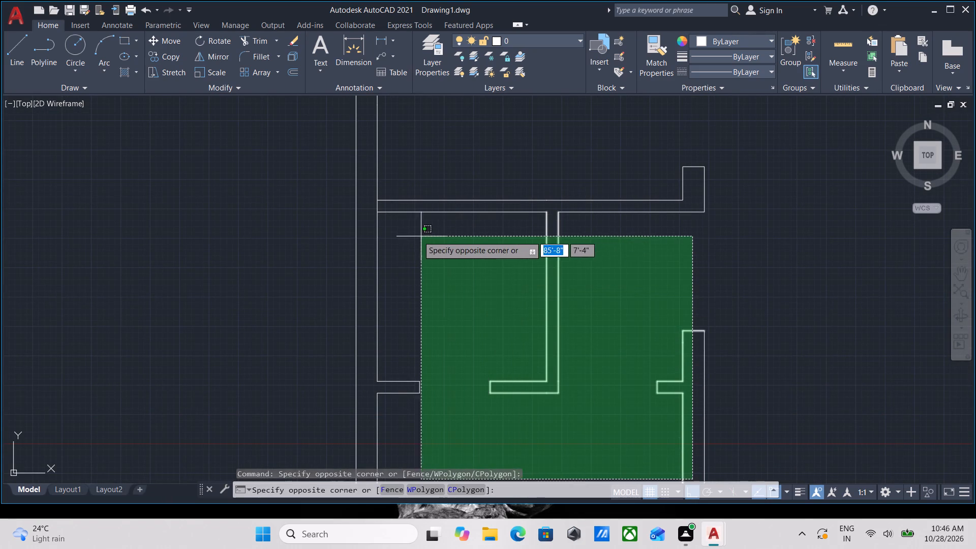
left_click(402, 226)
scroll(711, 235, "down", 1)
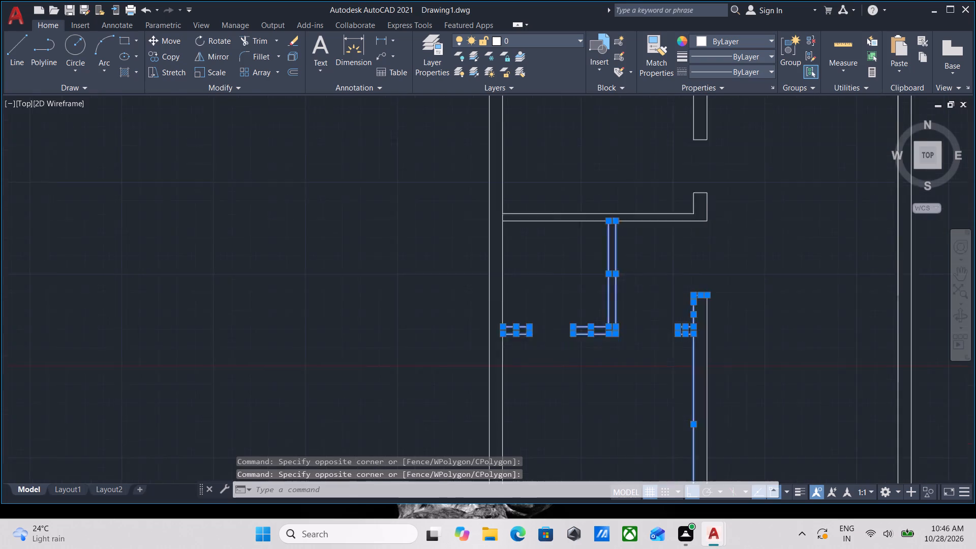
scroll(711, 235, "down", 1)
middle_click_drag(744, 312, 689, 294)
middle_click_drag(700, 300, 715, 315)
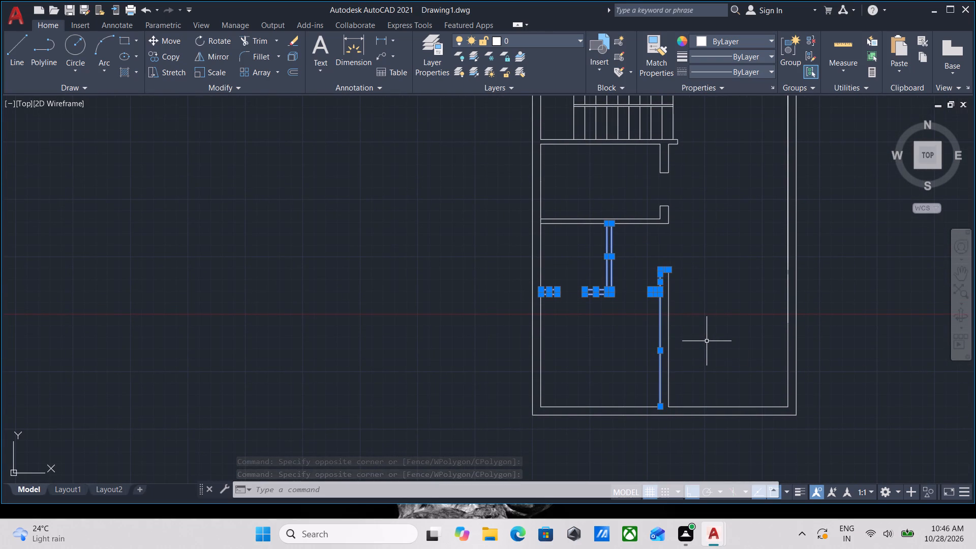
key("m")
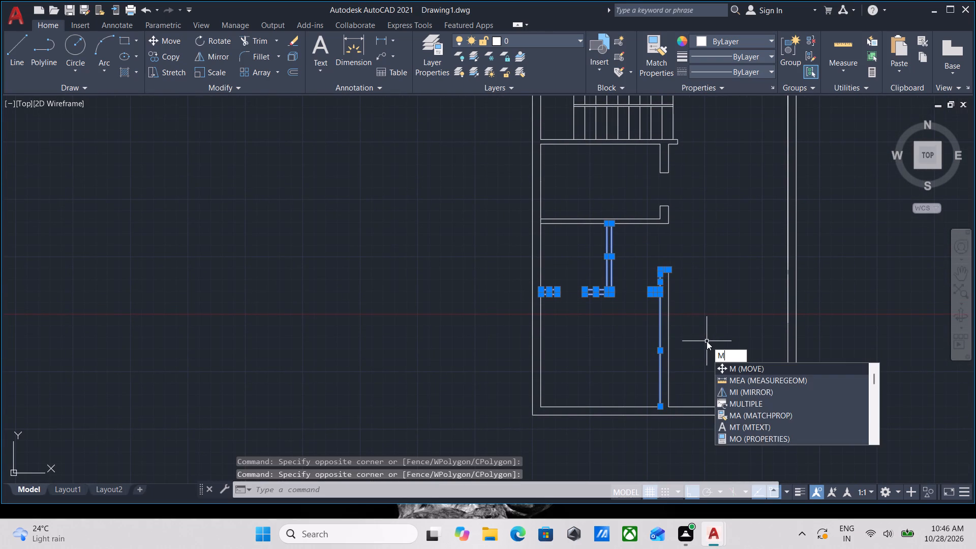
key("i")
key("Return")
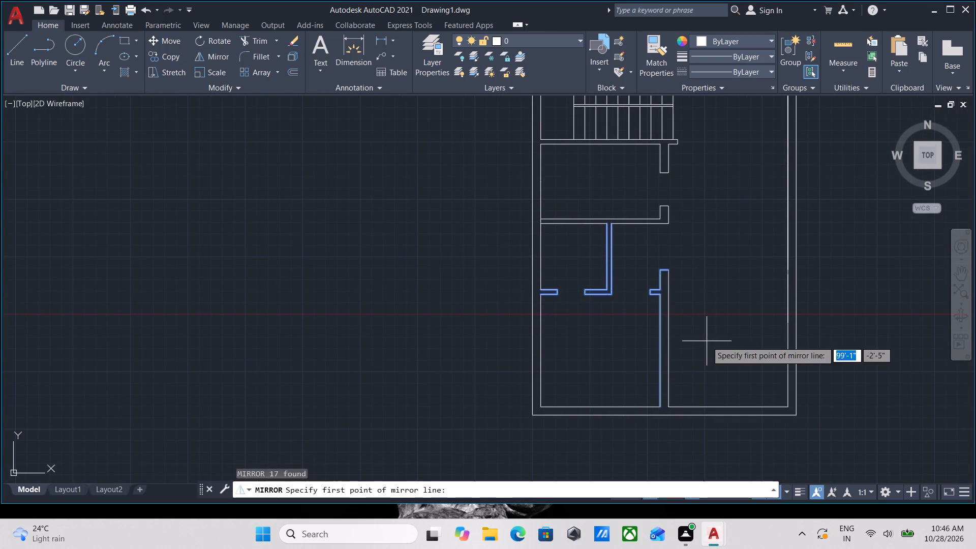
scroll(671, 271, "up", 2)
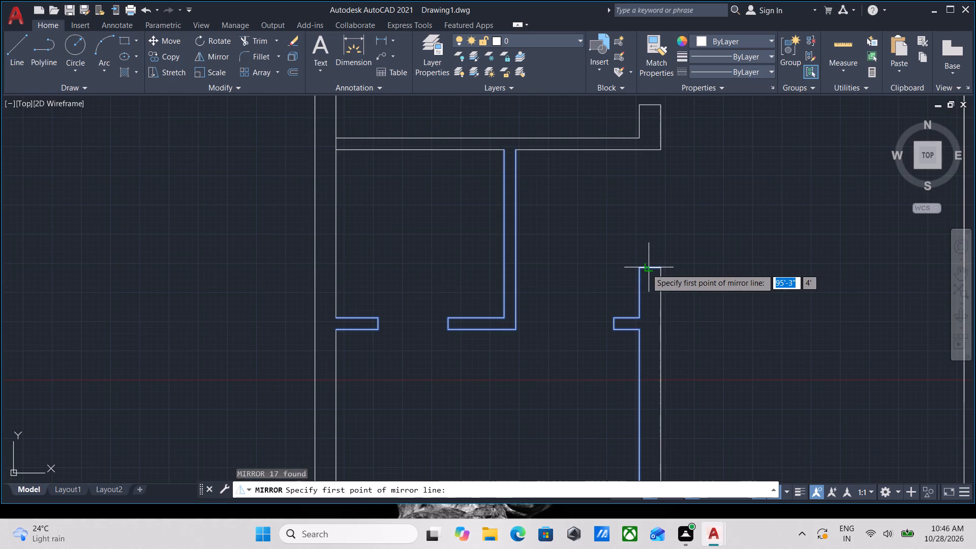
scroll(651, 263, "up", 2)
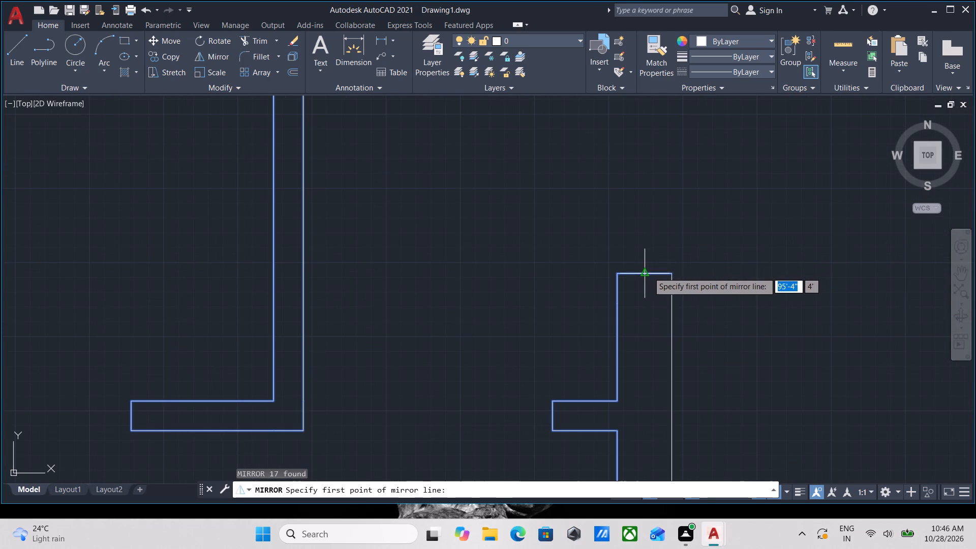
left_click(647, 271)
scroll(667, 388, "down", 3)
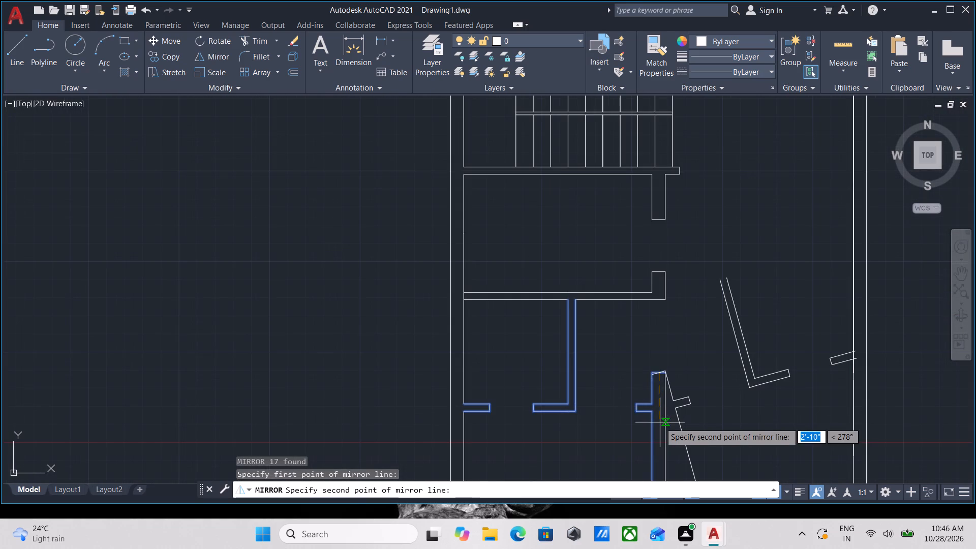
scroll(658, 441, "down", 1)
middle_click_drag(656, 440, 657, 348)
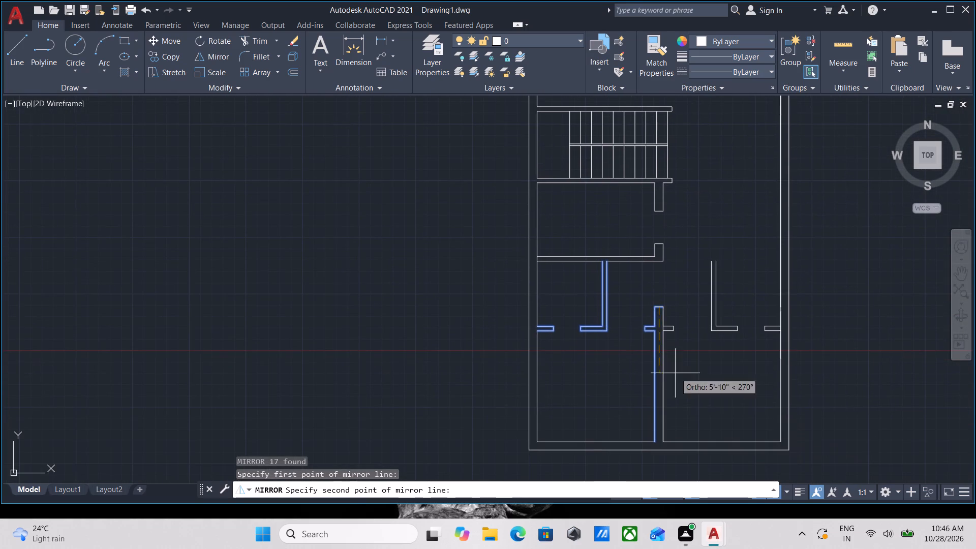
left_click(660, 465)
left_click_drag(689, 511, 660, 465)
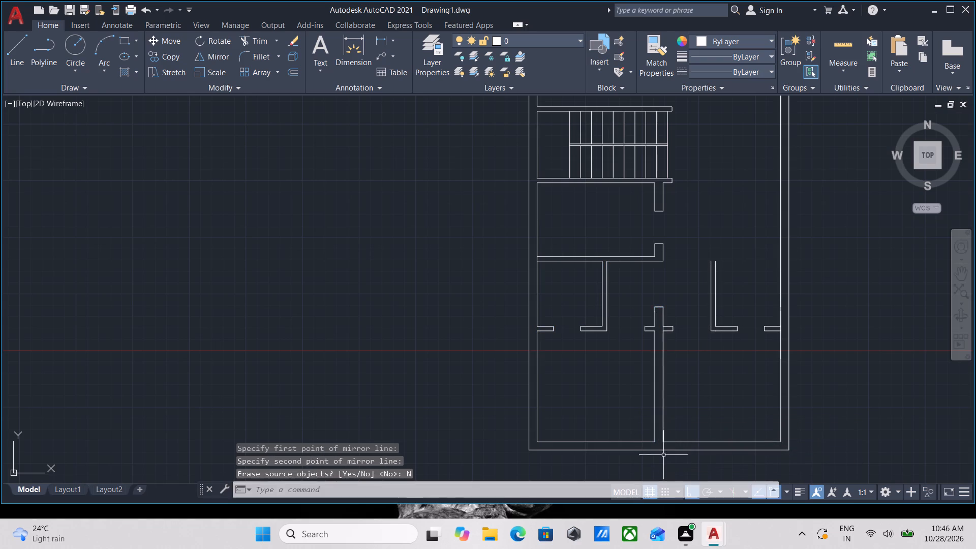
Draw a horizontal line from the top of the mirrored partition's left face to the right outer wall's inner face.
middle_click_drag(694, 219, 593, 315)
scroll(592, 316, "up", 1)
scroll(591, 322, "down", 2)
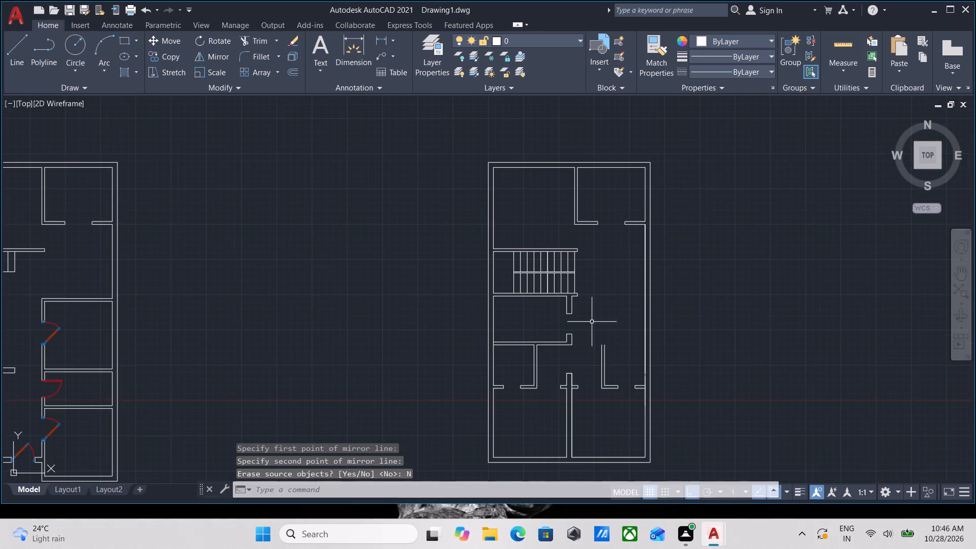
scroll(621, 349, "up", 2)
scroll(562, 336, "up", 2)
scroll(576, 300, "down", 2)
middle_click_drag(573, 298, 539, 348)
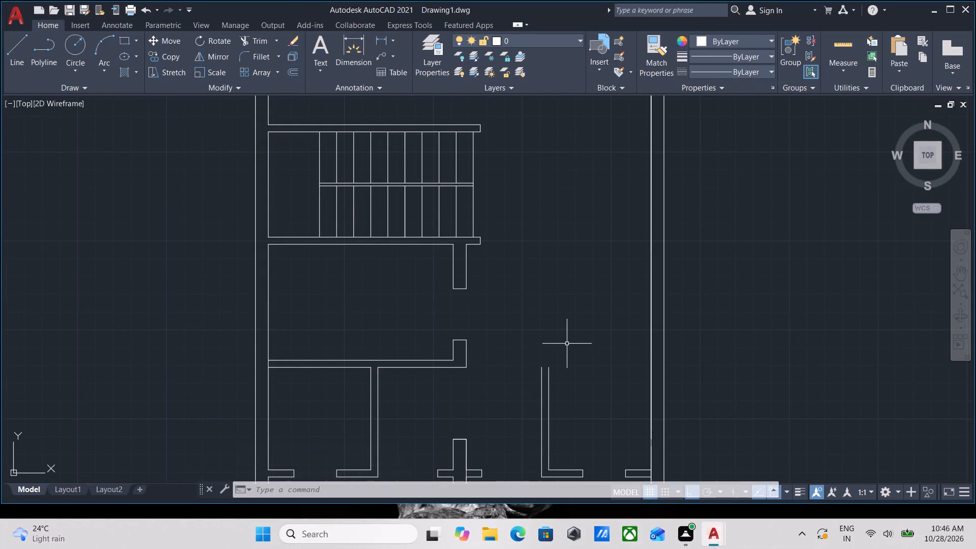
scroll(567, 344, "down", 1)
middle_click(569, 344)
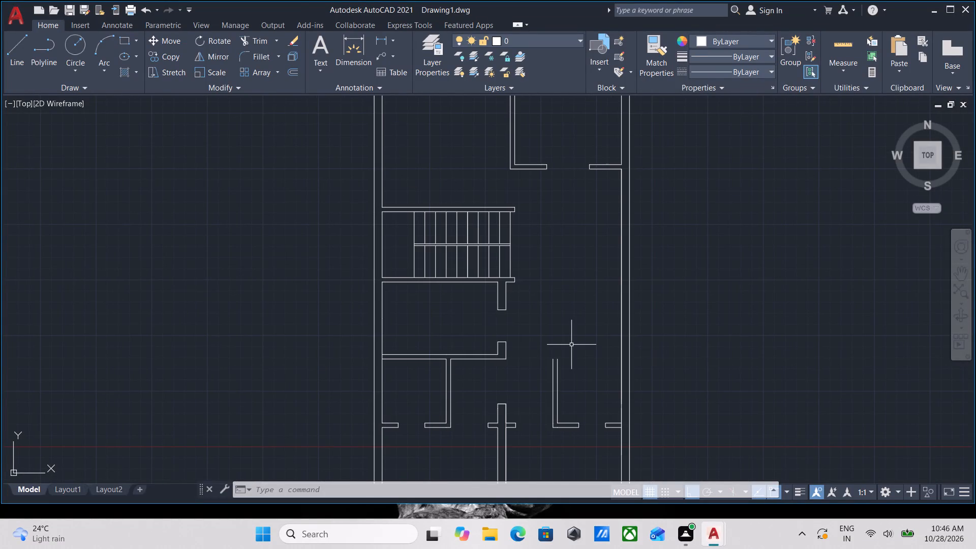
key("l")
key("Return")
scroll(557, 368, "up", 3)
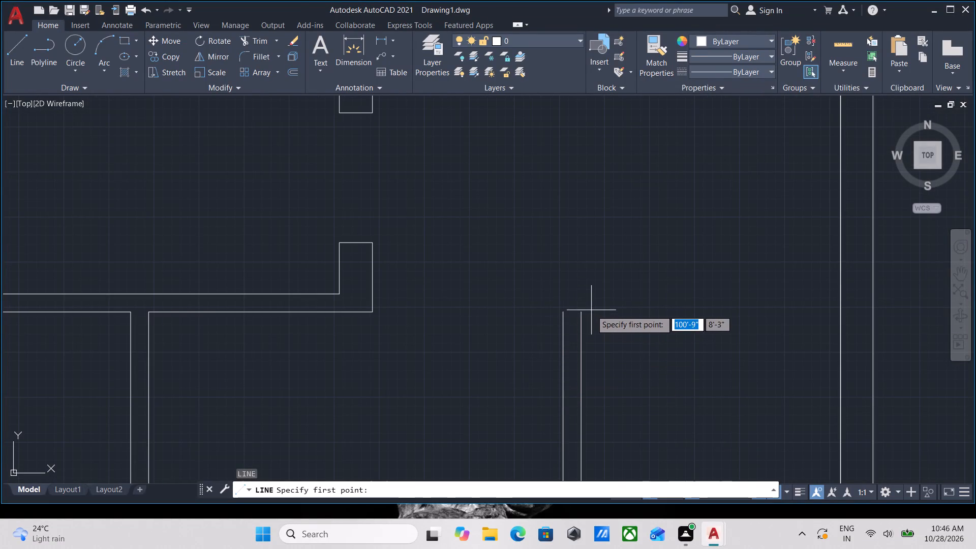
left_click(564, 313)
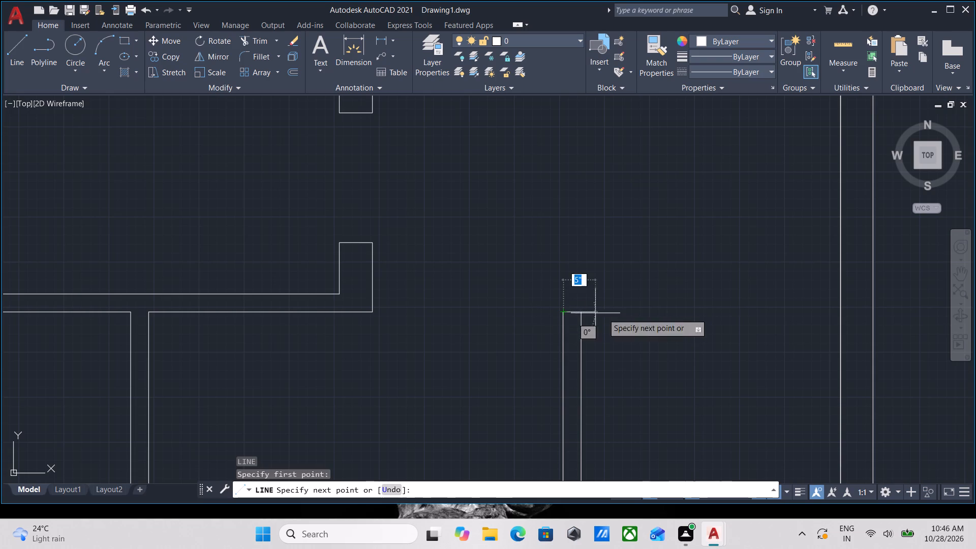
left_click(839, 313)
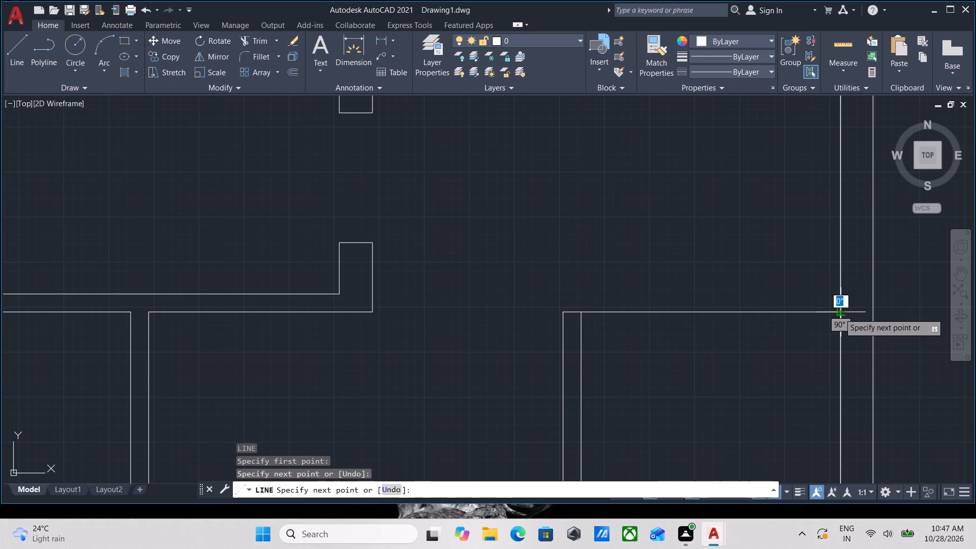
key("Escape")
Offset the new horizontal line 5" upward to give the partition its thickness.
left_click(784, 358)
left_click(673, 252)
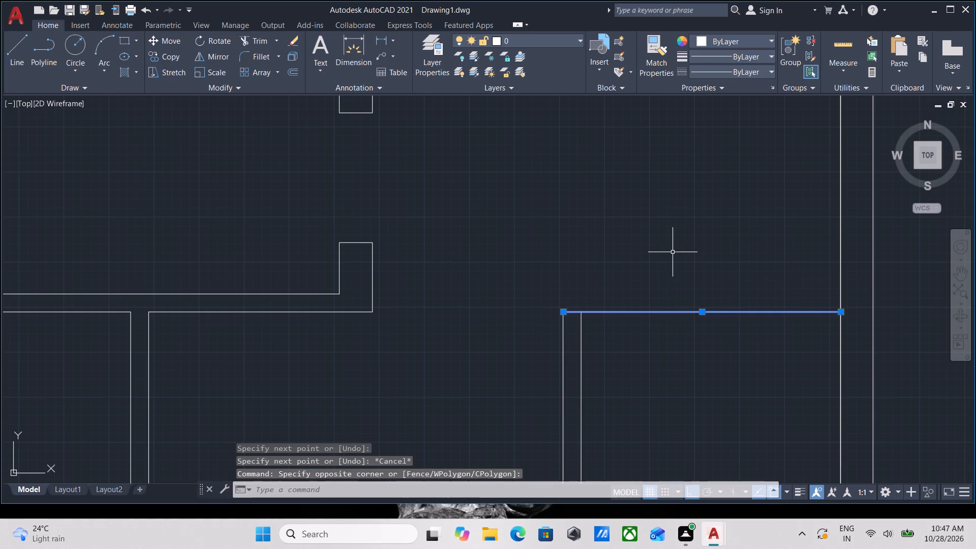
key("o")
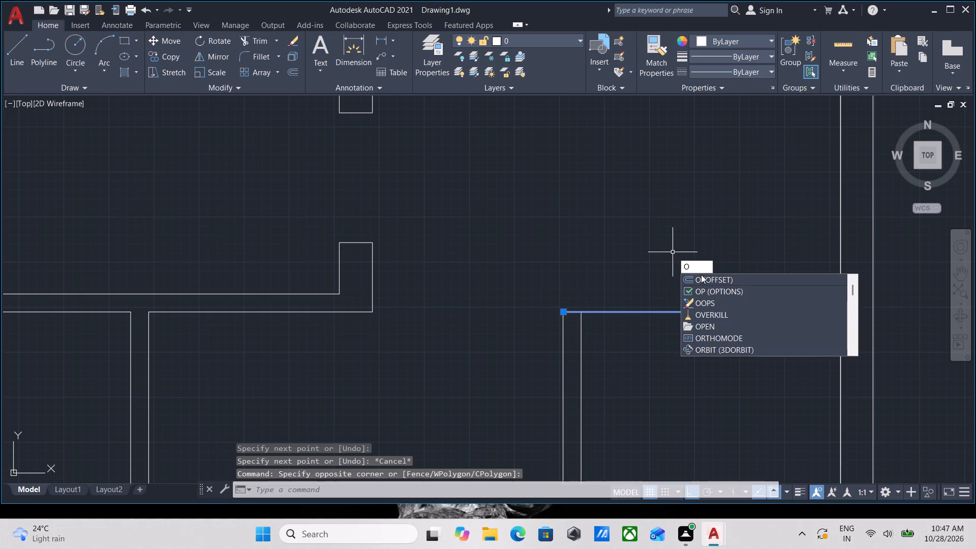
left_click(701, 274)
left_click(704, 313)
left_click(704, 269)
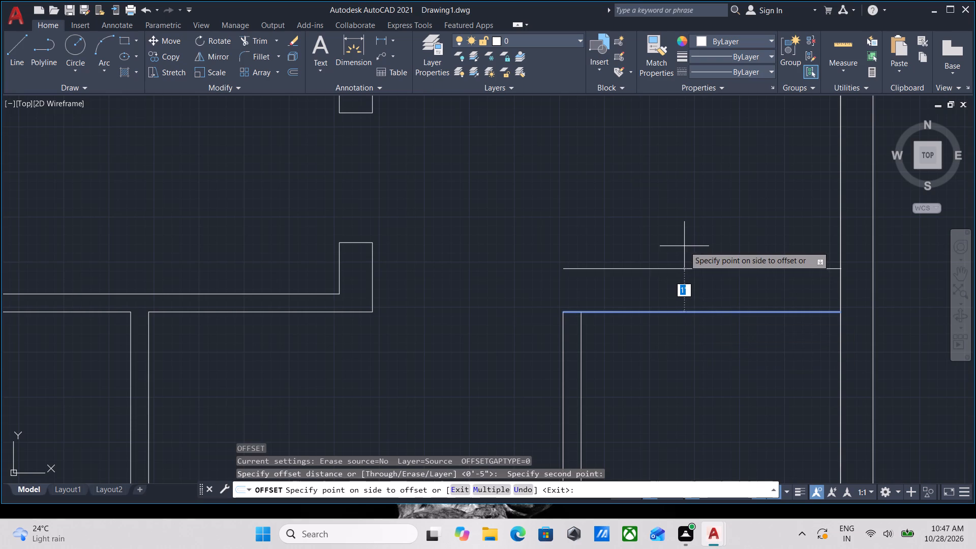
key("5")
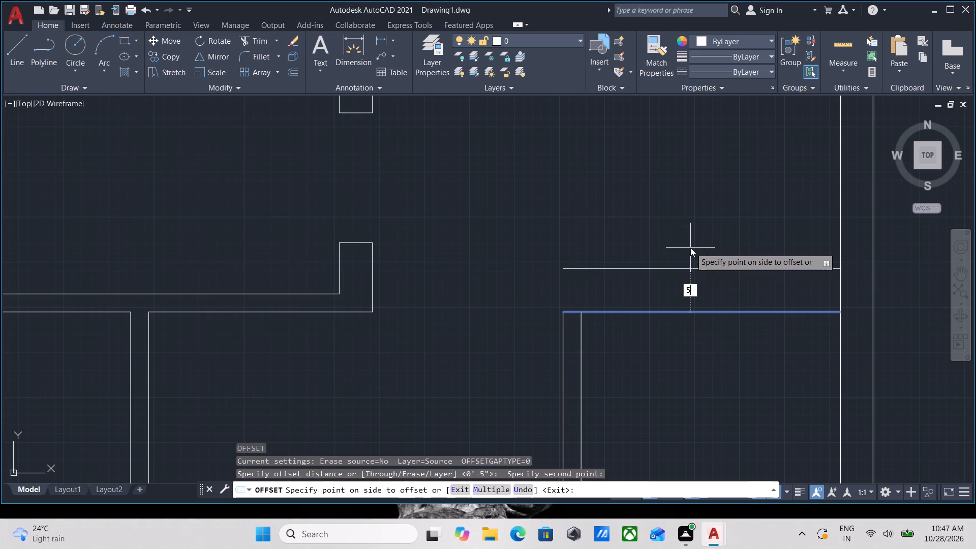
key("shift+quotedbl")
key("Return")
key("Escape")
Extend the left face of the mirrored vertical partition up to the horizontal partition's upper line.
scroll(548, 414, "down", 1)
middle_click_drag(550, 414, 551, 468)
type("EX")
key("Return")
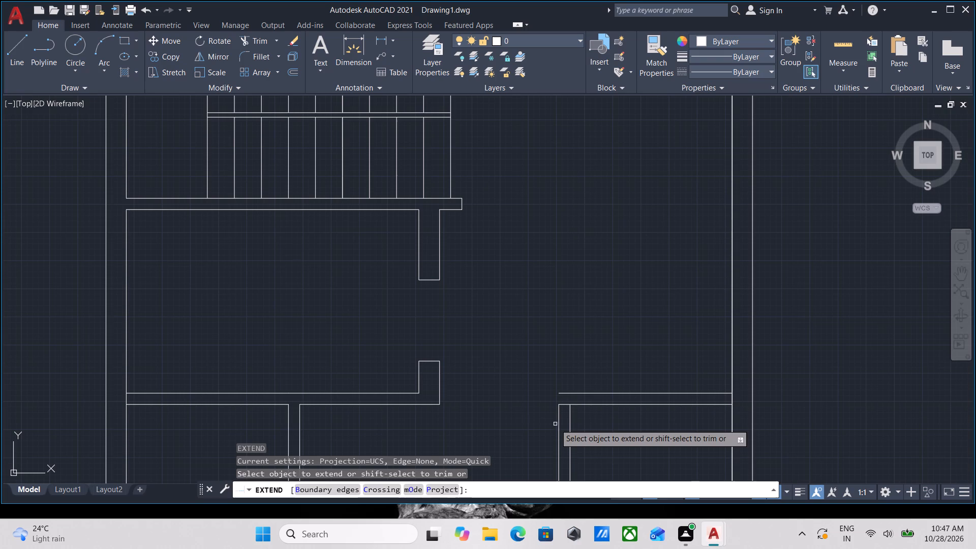
left_click(557, 423)
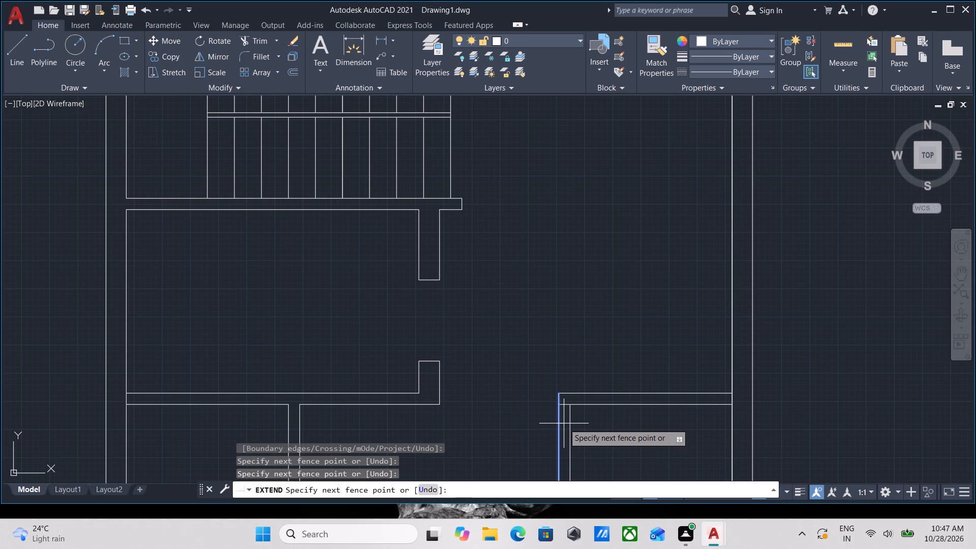
left_click(564, 423)
scroll(564, 422, "up", 1)
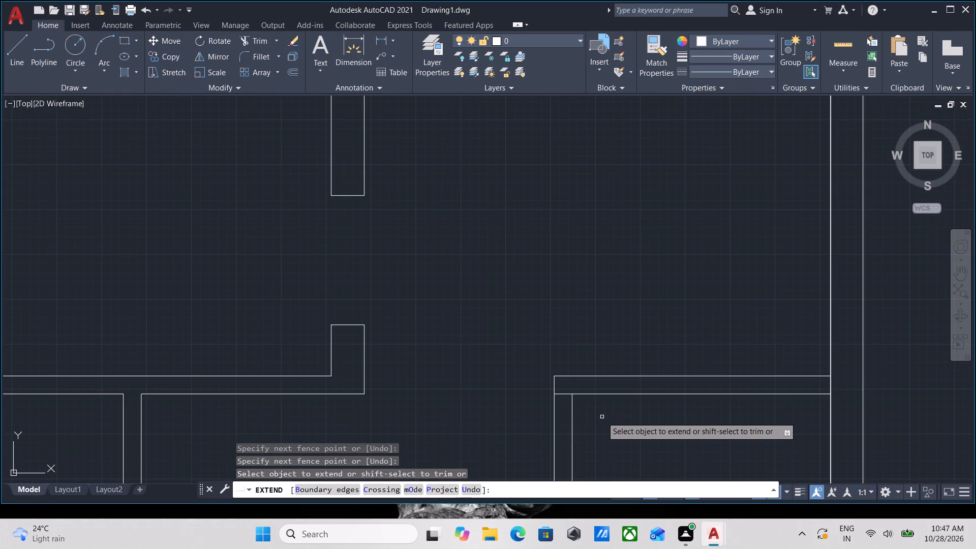
key("Escape")
Trim the short piece of the lower horizontal line between the vertical partition's two faces to open the corner.
type("TR")
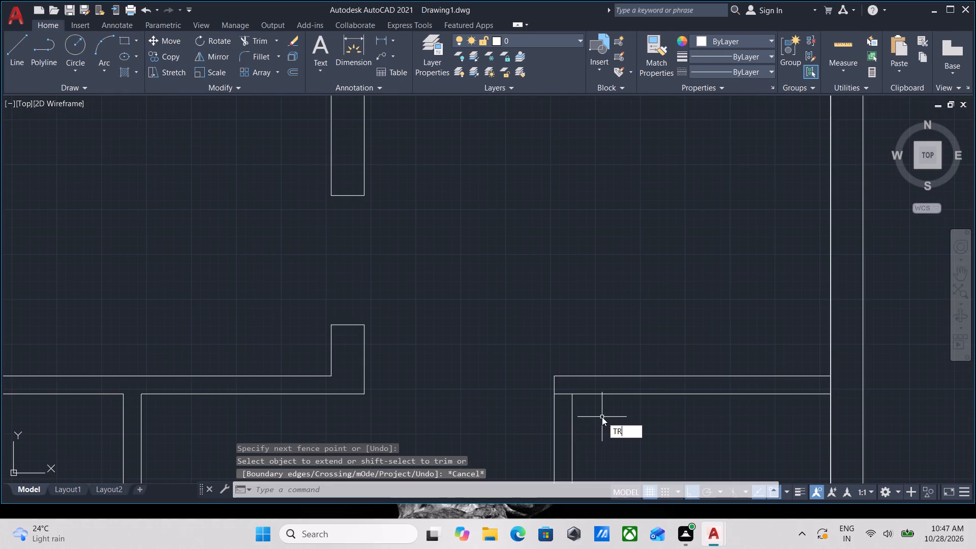
key("Return")
scroll(546, 397, "up", 3)
left_click(590, 405)
left_click(603, 364)
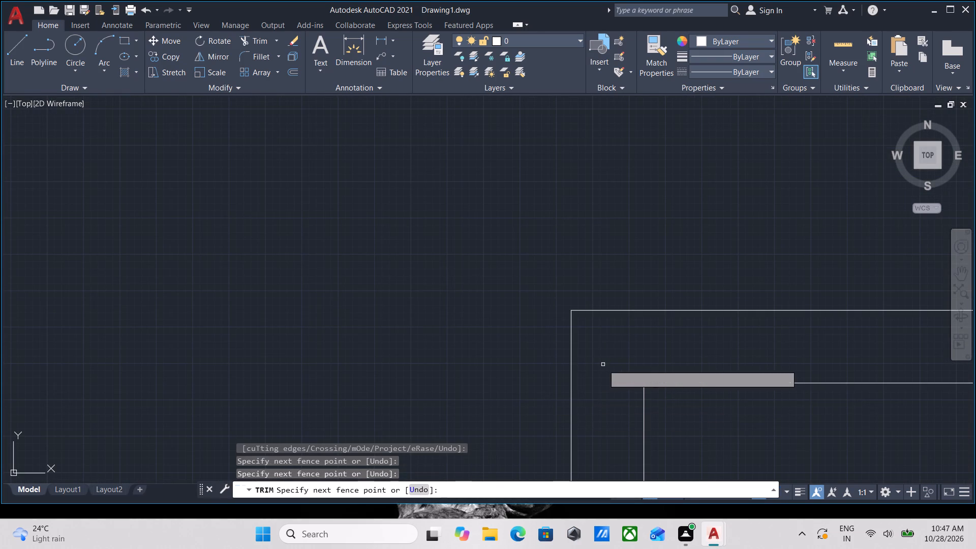
key("Escape")
Trim the central wall's right face between the two edges of the mirrored stub to open the junction.
scroll(603, 364, "down", 4)
middle_click_drag(678, 383, 658, 342)
scroll(623, 321, "up", 1)
scroll(623, 321, "down", 3)
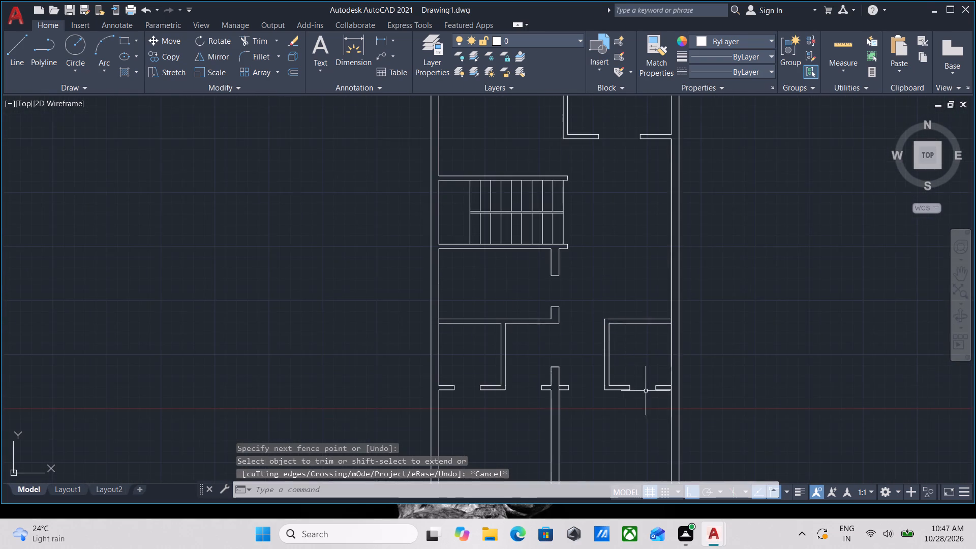
scroll(644, 389, "up", 1)
middle_click_drag(600, 366, 647, 351)
scroll(581, 373, "up", 1)
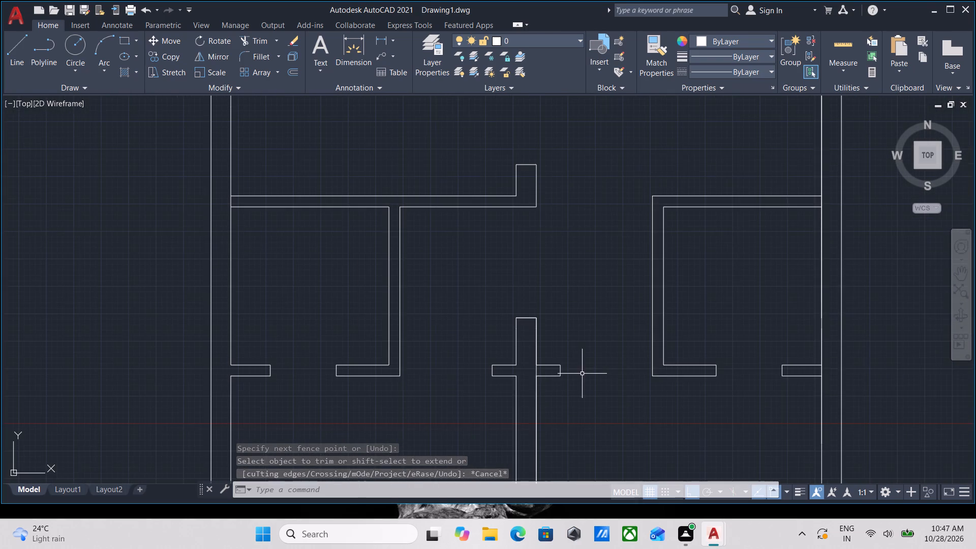
scroll(533, 376, "up", 3)
scroll(622, 377, "down", 2)
middle_click(622, 376)
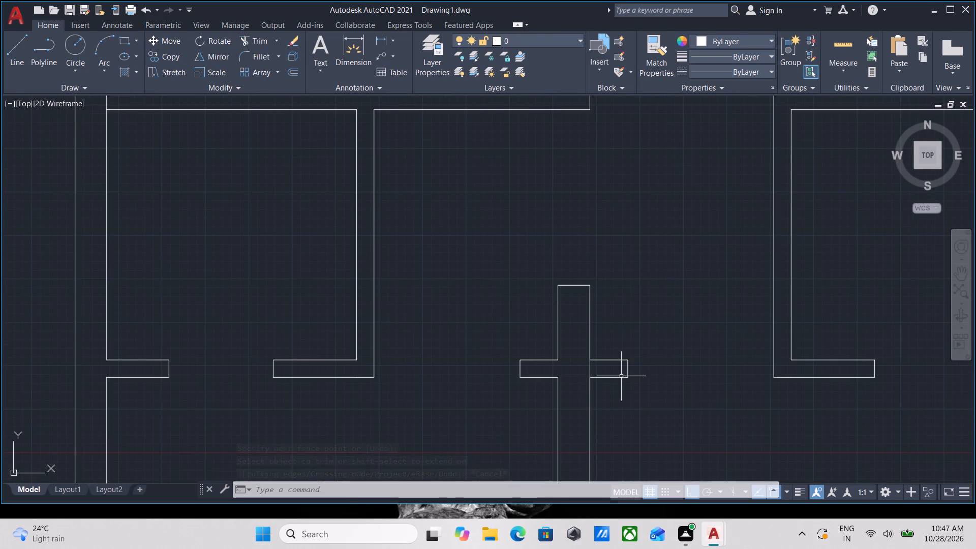
type("TR")
key("Return")
scroll(621, 376, "up", 1)
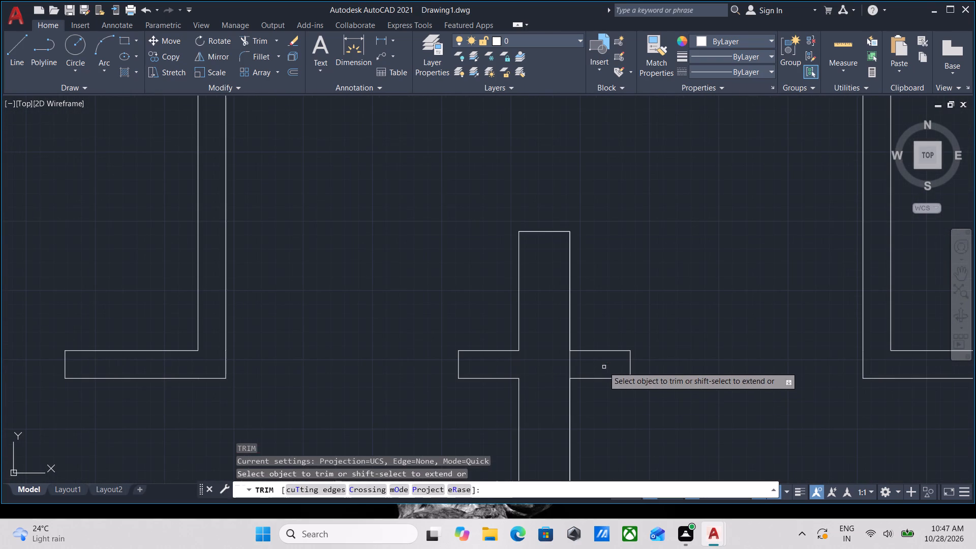
left_click(588, 358)
left_click(540, 380)
scroll(667, 373, "down", 3)
scroll(688, 408, "down", 1)
middle_click_drag(688, 408, 614, 407)
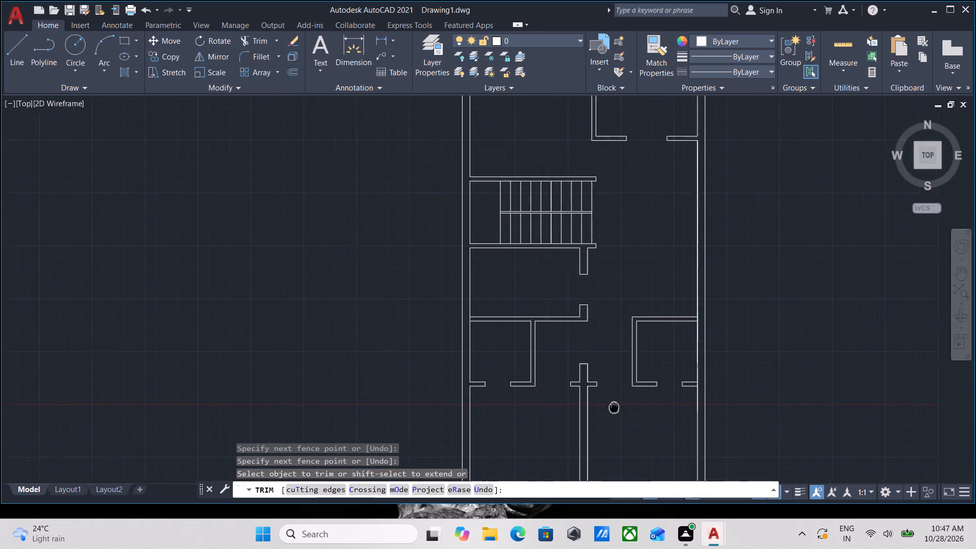
middle_click_drag(614, 407, 613, 412)
middle_click_drag(672, 342, 673, 355)
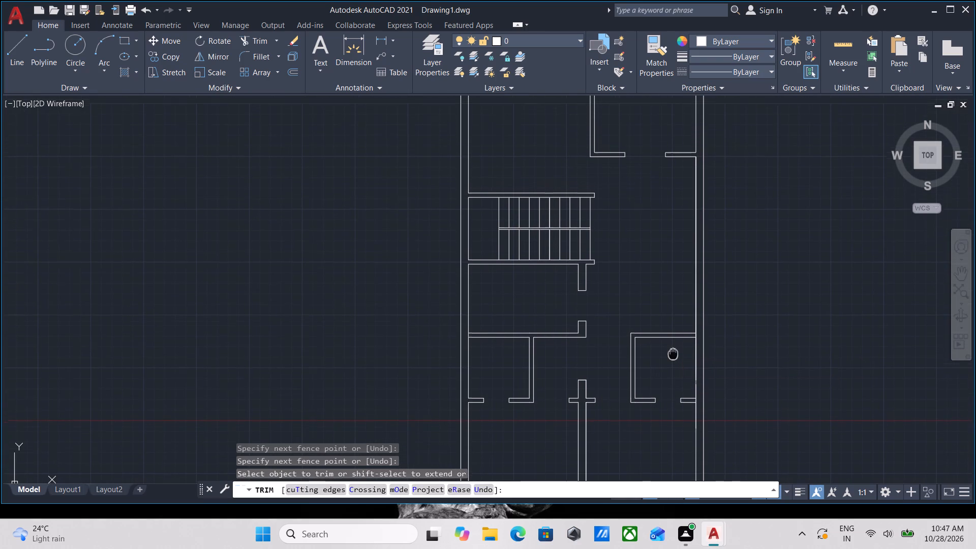
middle_click_drag(673, 355, 673, 357)
key("Escape")
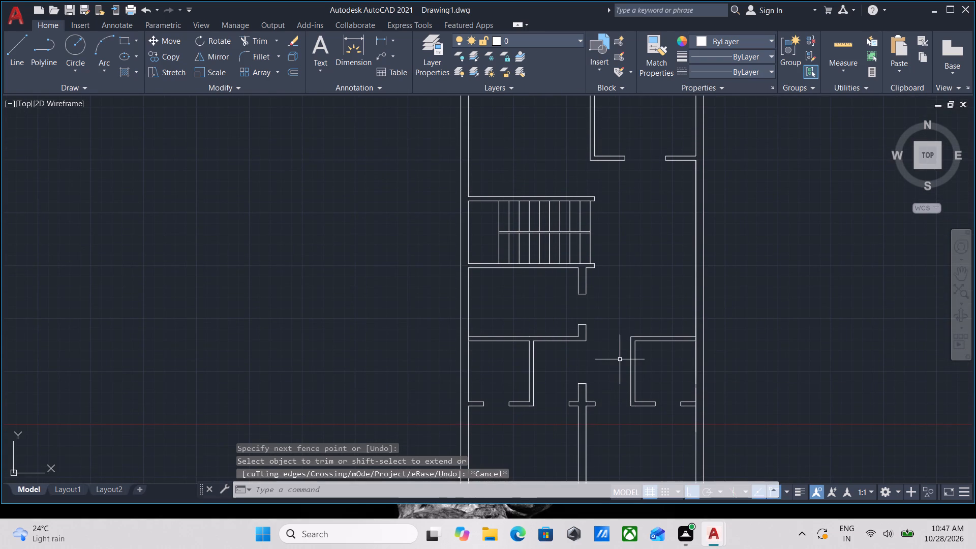
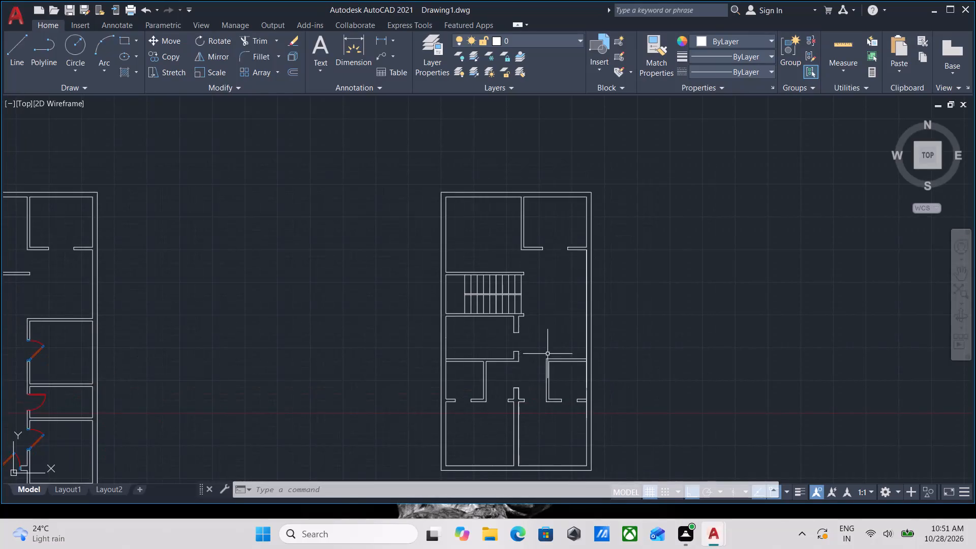
Measure the inside dimensions of the mirrored small room against the right outer wall.
scroll(547, 353, "up", 2)
middle_click_drag(447, 349, 289, 349)
scroll(361, 349, "down", 1)
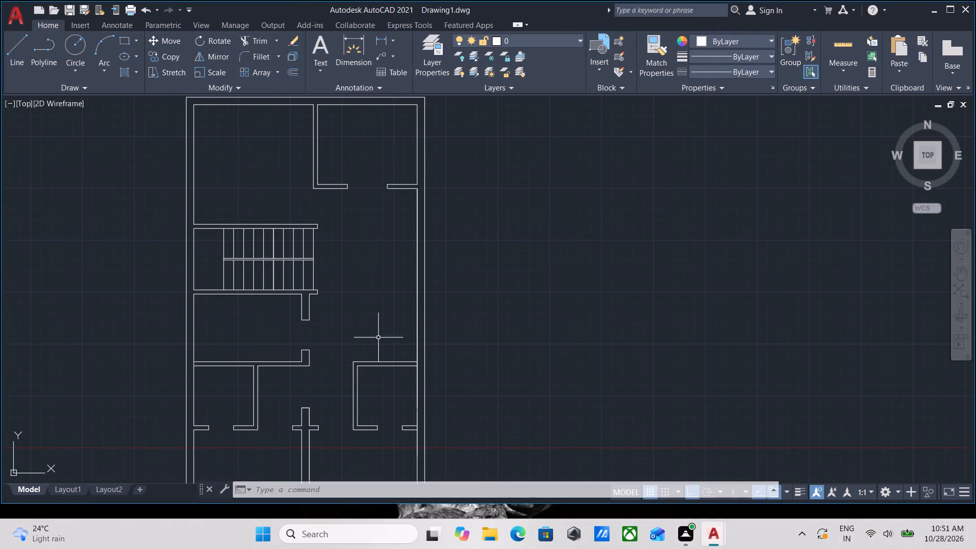
middle_click_drag(371, 388, 413, 348)
type("MEA")
key("Return")
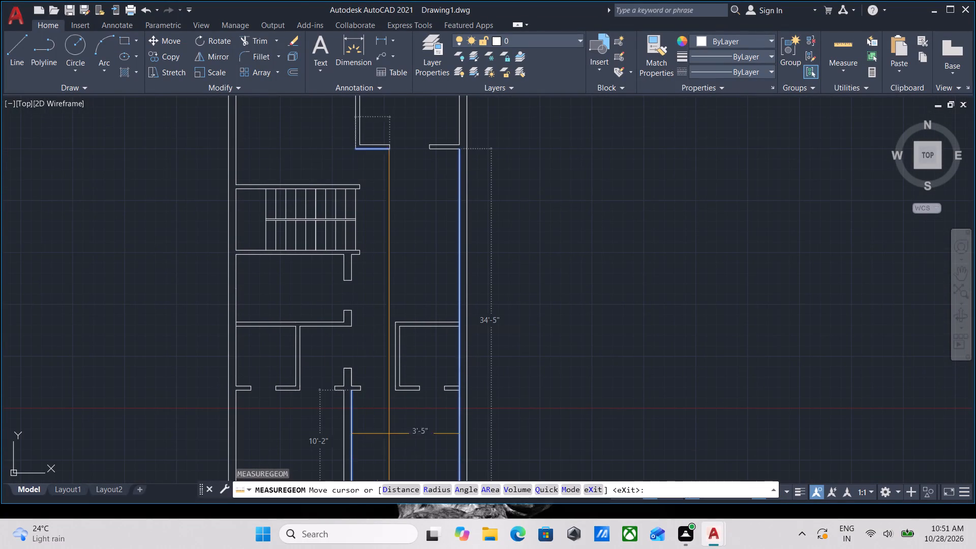
scroll(454, 358, "up", 2)
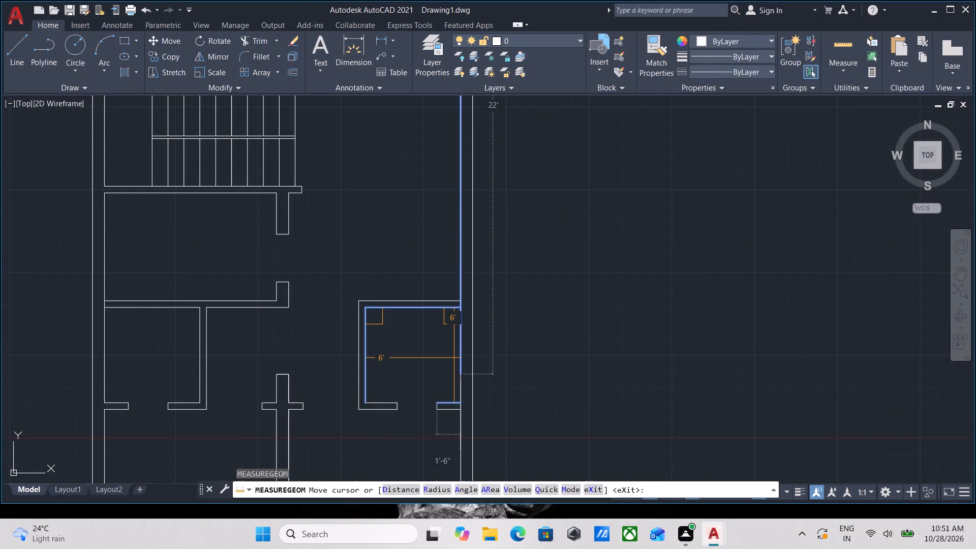
key("Escape")
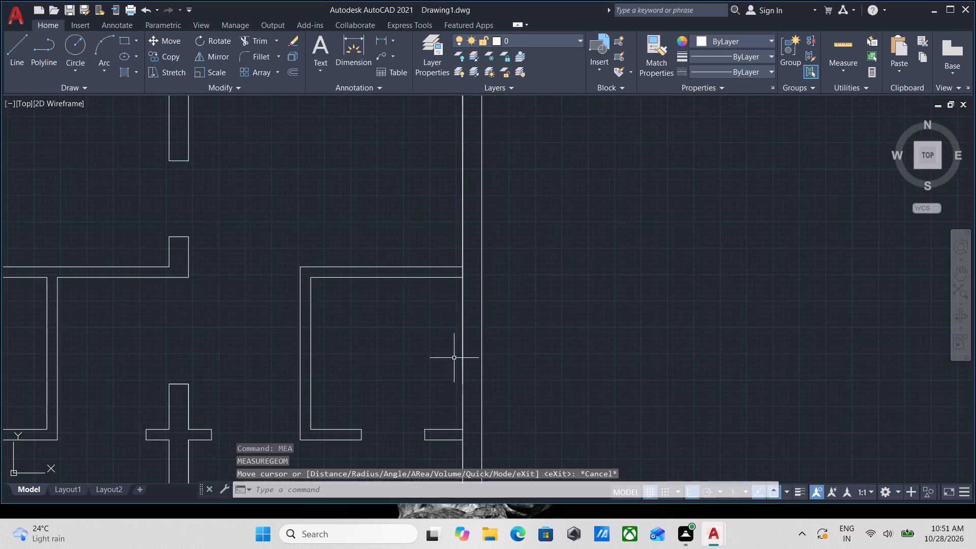
Trim the right outer wall's inner face between the two edges of the small room's short door-side stub.
scroll(484, 348, "down", 3)
scroll(465, 412, "up", 2)
scroll(495, 356, "up", 1)
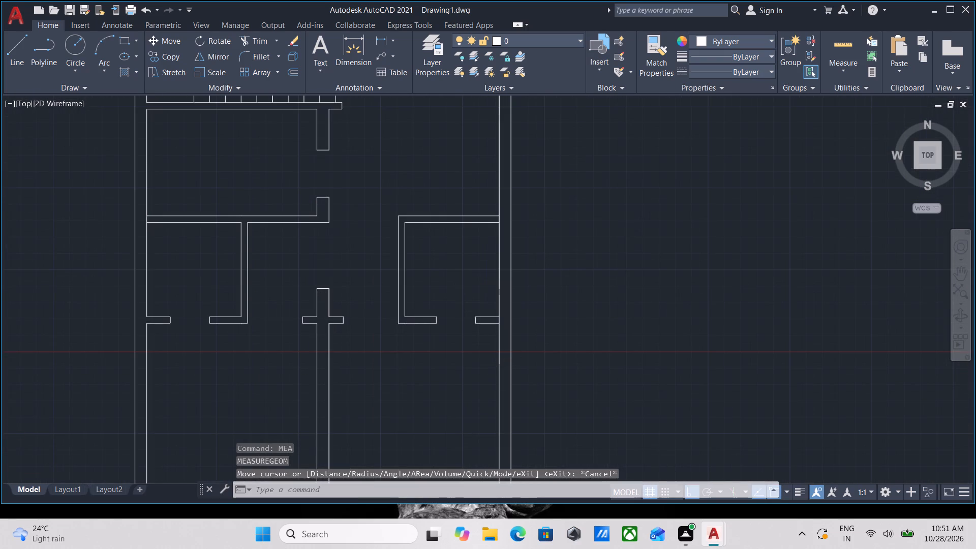
type("TR")
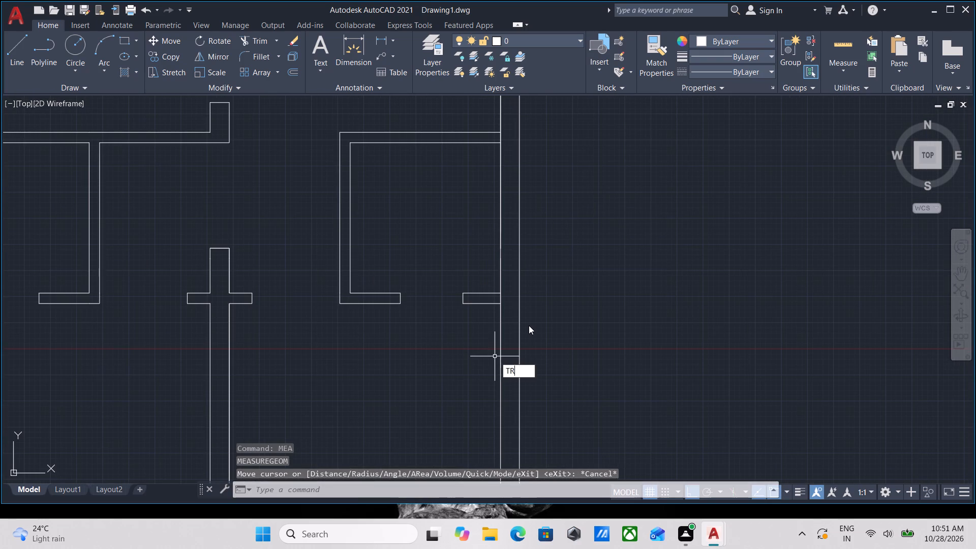
key("Return")
scroll(484, 291, "up", 3)
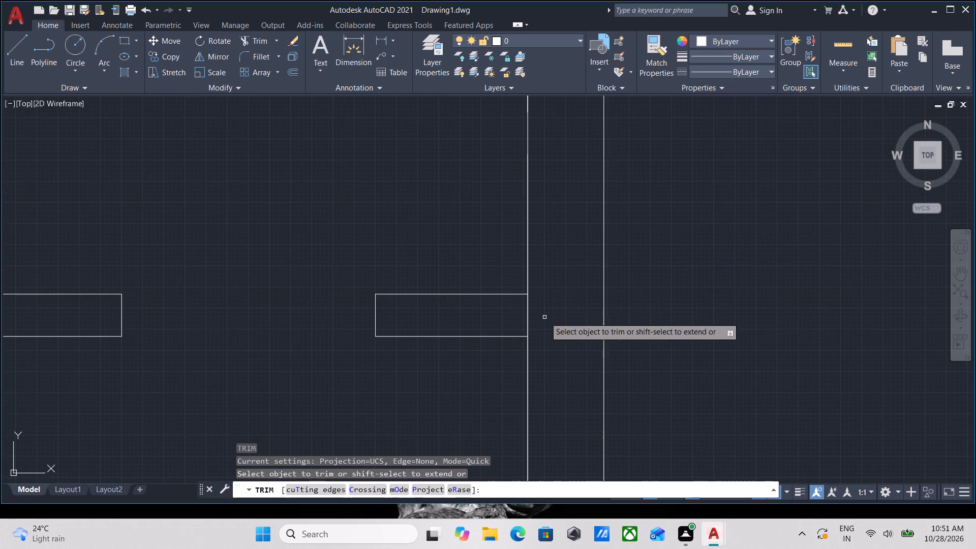
left_click(545, 312)
left_click(503, 315)
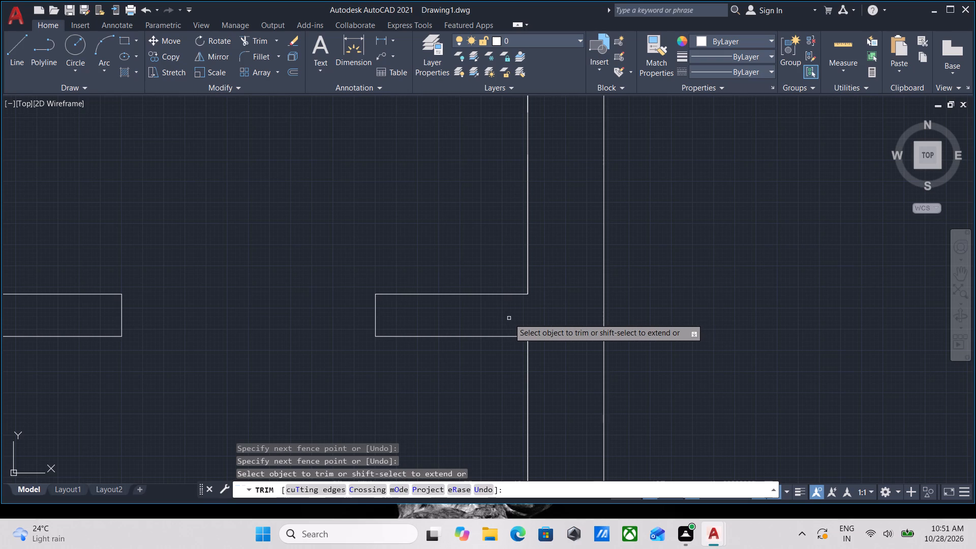
key("Escape")
Trim the right outer wall's inner face between the two lines of the small room's top partition.
scroll(509, 318, "down", 2)
middle_click_drag(509, 318, 523, 459)
scroll(548, 319, "down", 1)
middle_click_drag(548, 319, 551, 330)
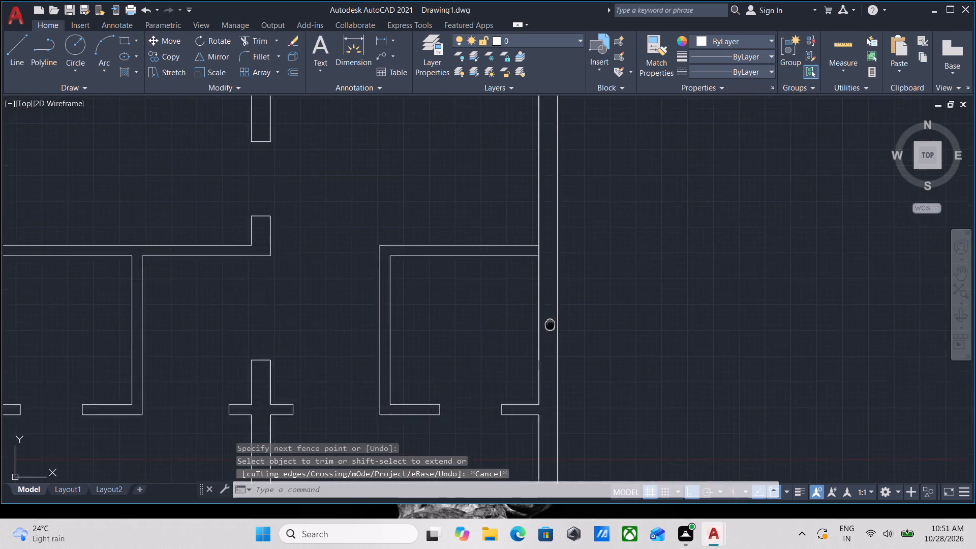
middle_click_drag(551, 330, 541, 410)
type("TR")
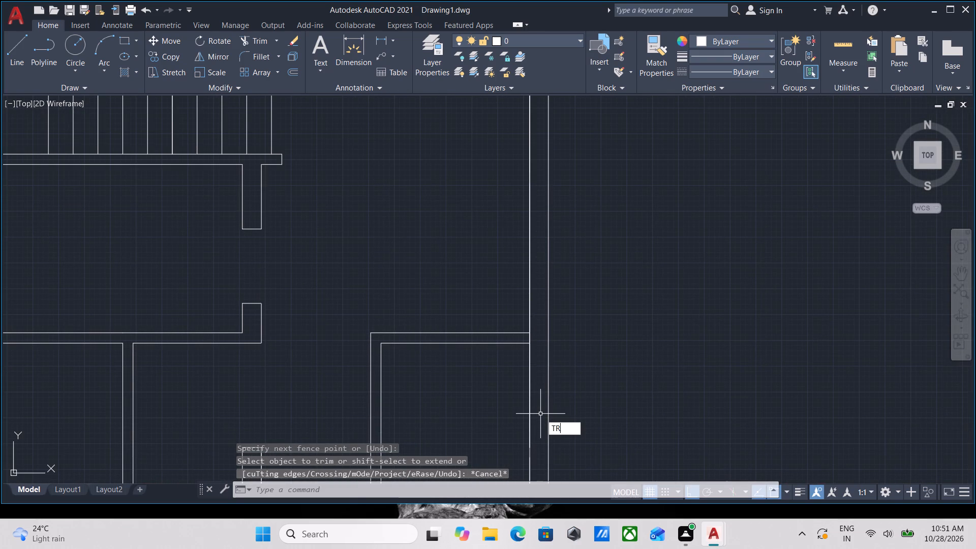
key("Return")
scroll(524, 346, "up", 5)
left_click(544, 327)
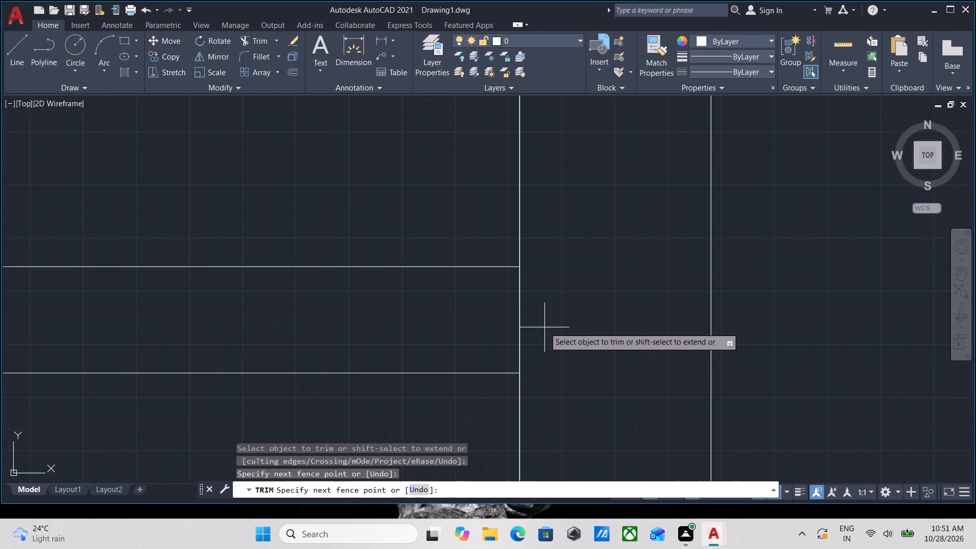
left_click(476, 318)
key("Escape")
scroll(476, 318, "down", 4)
key("Escape")
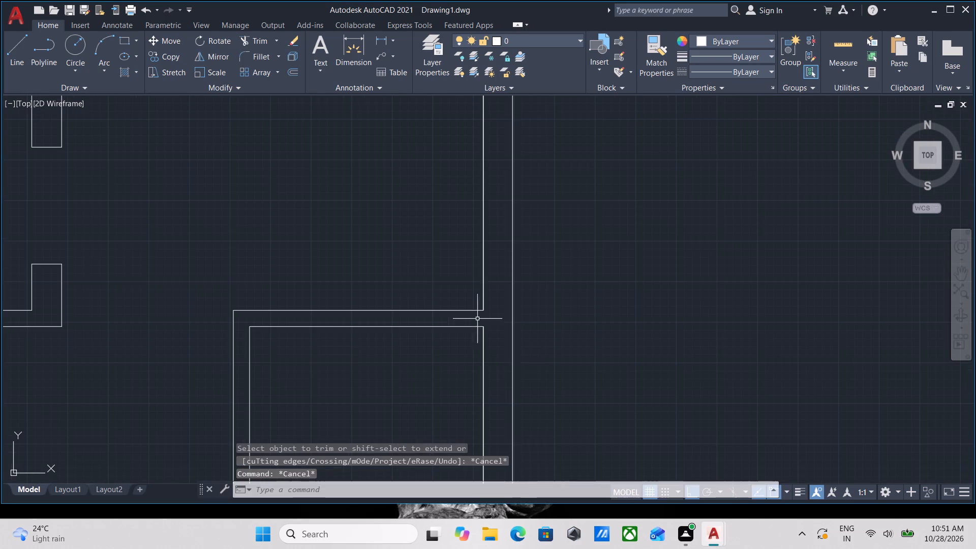
Pull the overlapping duplicate lines off the small room's right wall face into the room.
left_click(496, 368)
left_click(456, 366)
scroll(459, 367, "down", 1)
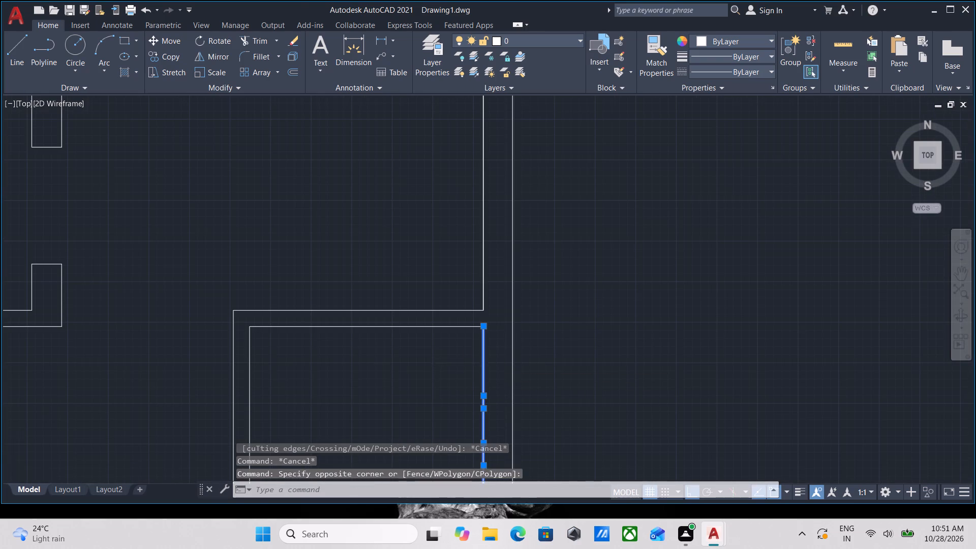
middle_click_drag(459, 367, 532, 323)
left_click(547, 370)
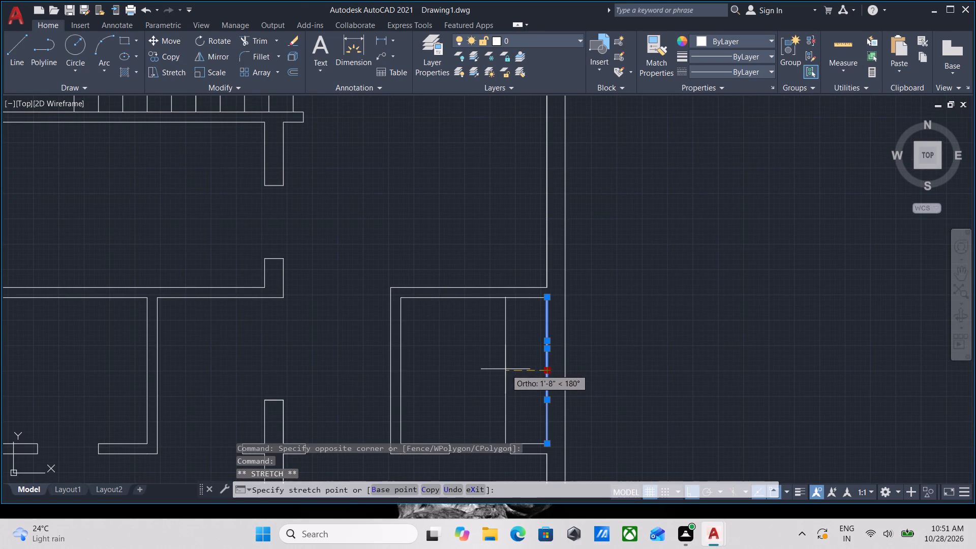
left_click(492, 370)
scroll(556, 377, "up", 1)
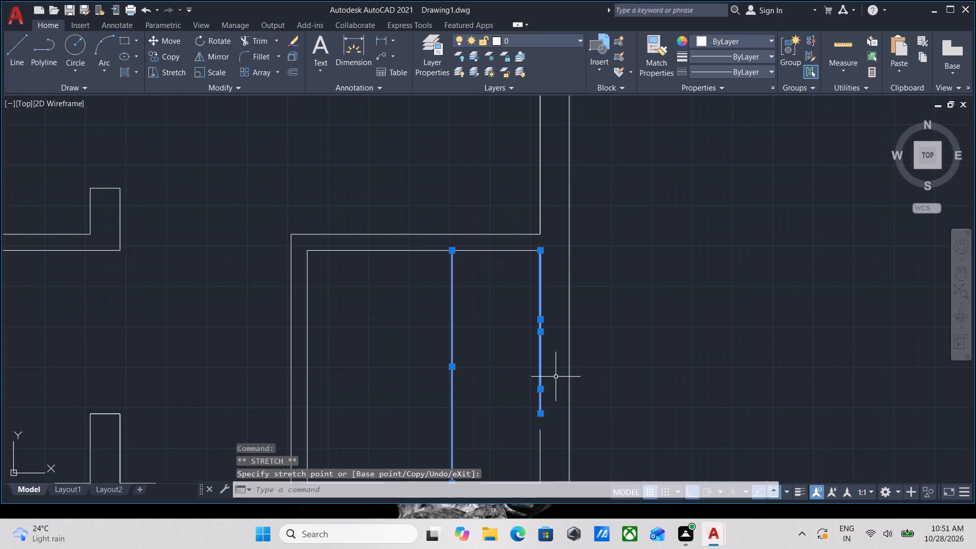
key("Escape")
left_click(556, 377)
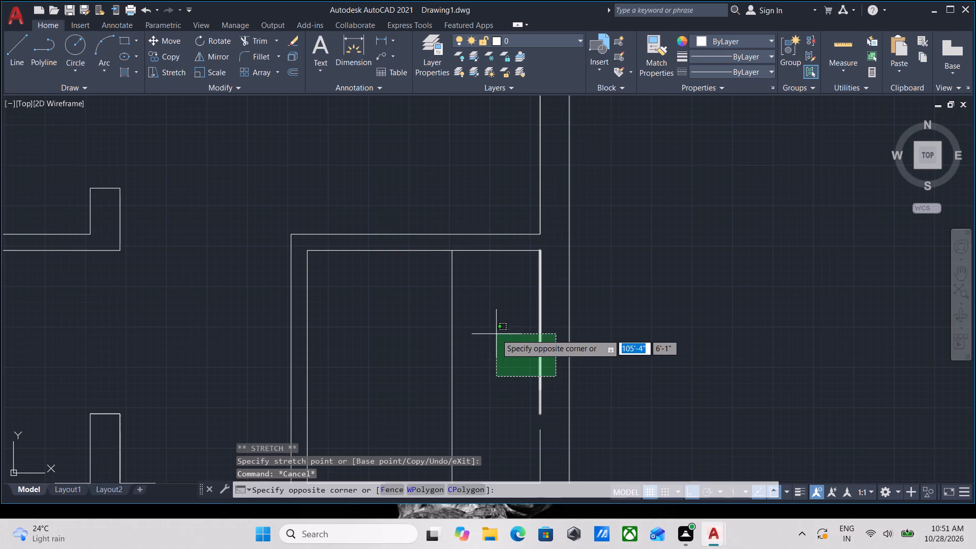
left_click(496, 334)
left_click(541, 333)
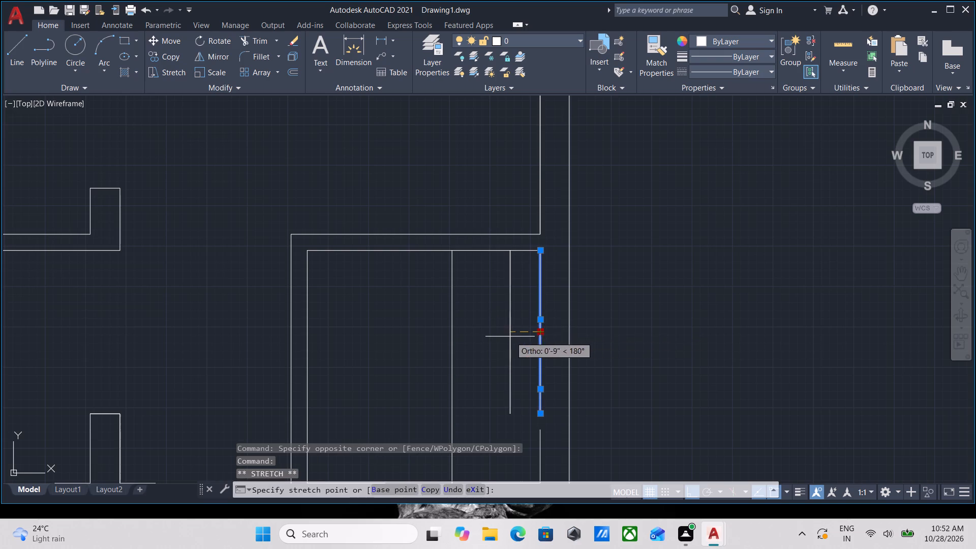
left_click(509, 337)
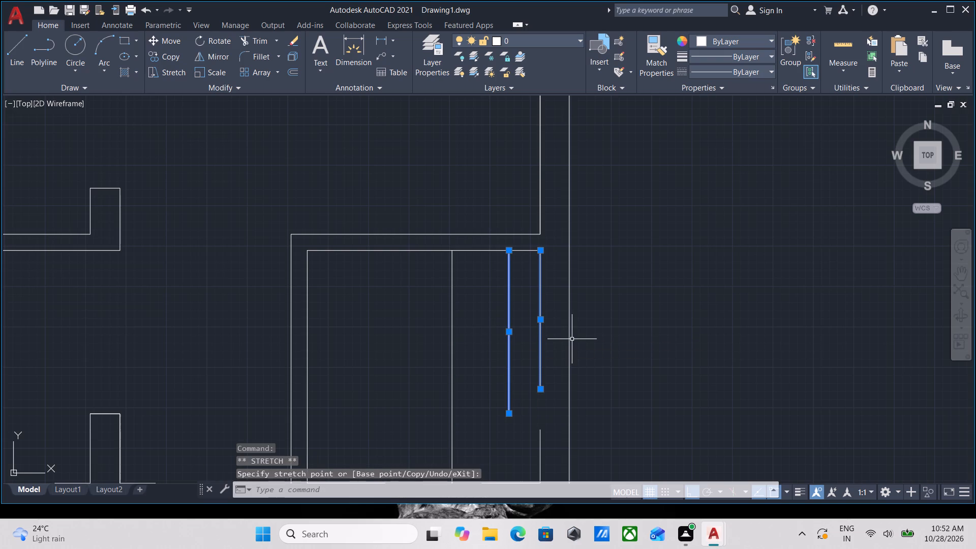
key("Escape")
Erase the duplicate vertical lines pulled into the small room.
scroll(551, 348, "up", 2)
scroll(551, 348, "down", 2)
middle_click(549, 347)
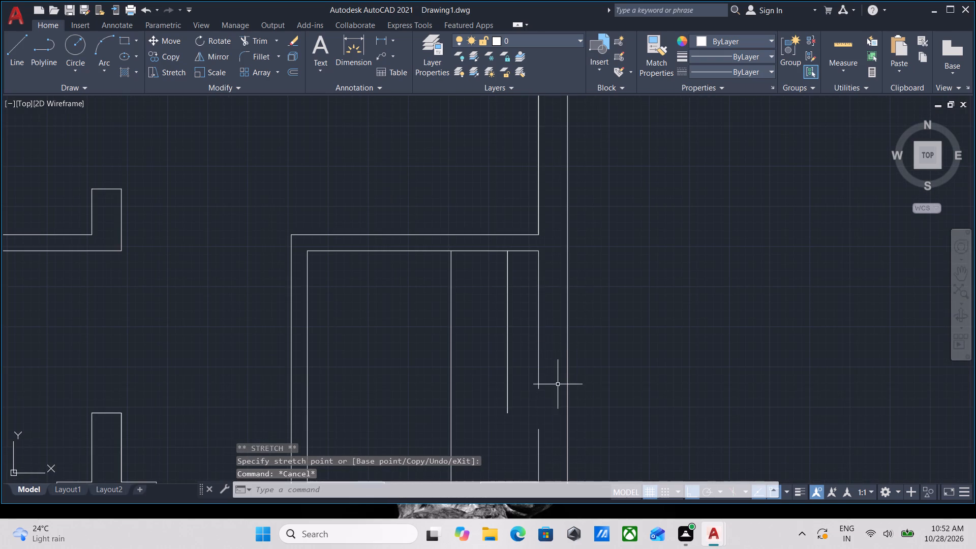
left_click(544, 452)
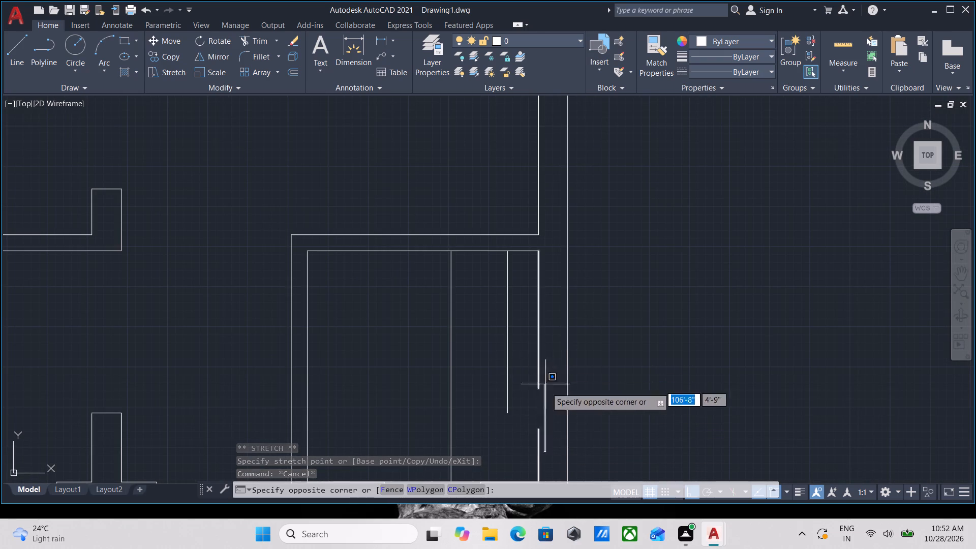
scroll(536, 424, "down", 1)
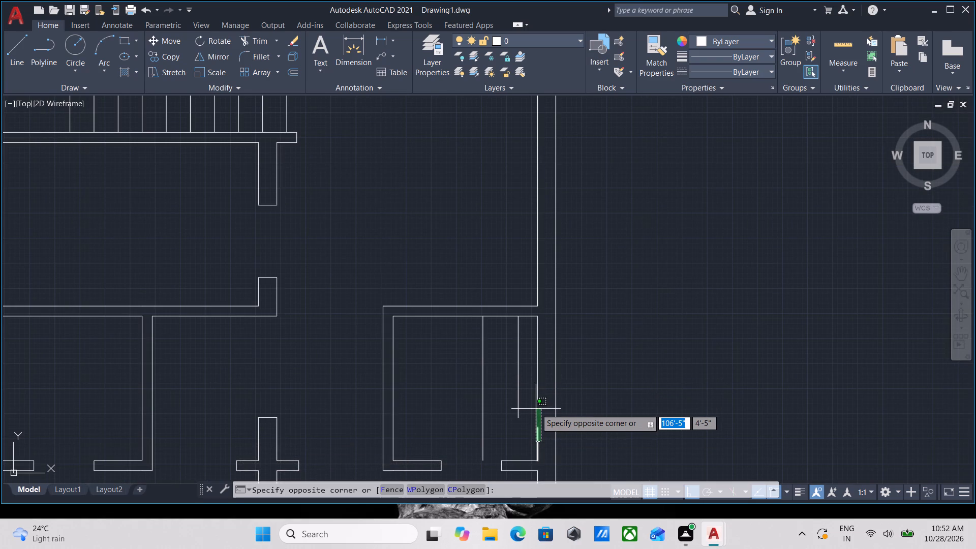
key("Escape")
left_click(523, 382)
left_click(436, 380)
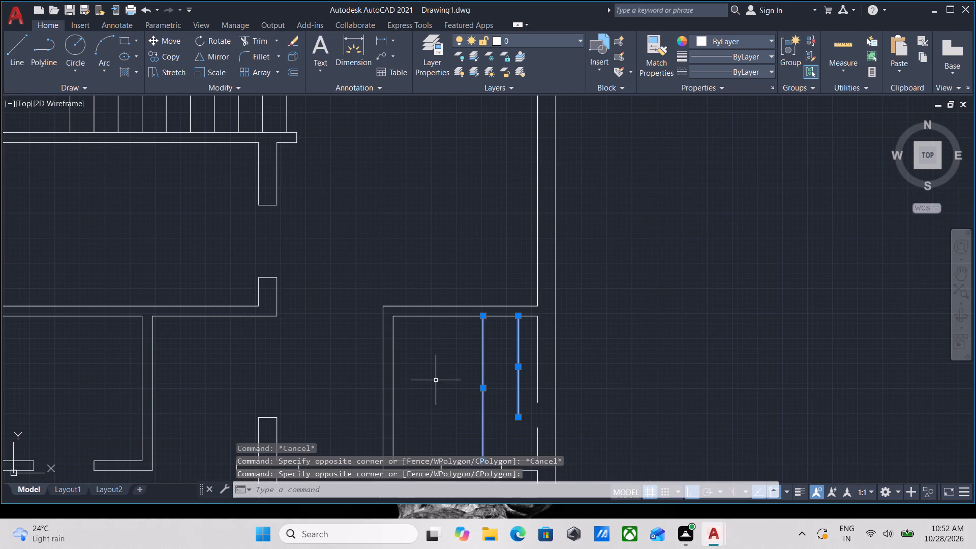
right_click(436, 380)
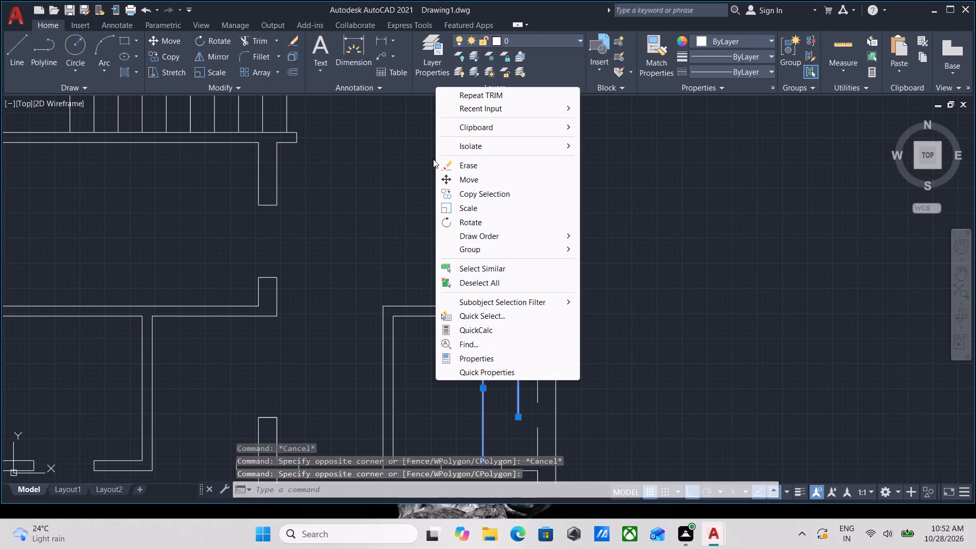
left_click(476, 160)
Extend the small room's remaining right wall face down to the upper edge of the short stub.
scroll(542, 377, "up", 2)
scroll(539, 376, "down", 2)
middle_click_drag(539, 376, 539, 381)
scroll(536, 379, "up", 1)
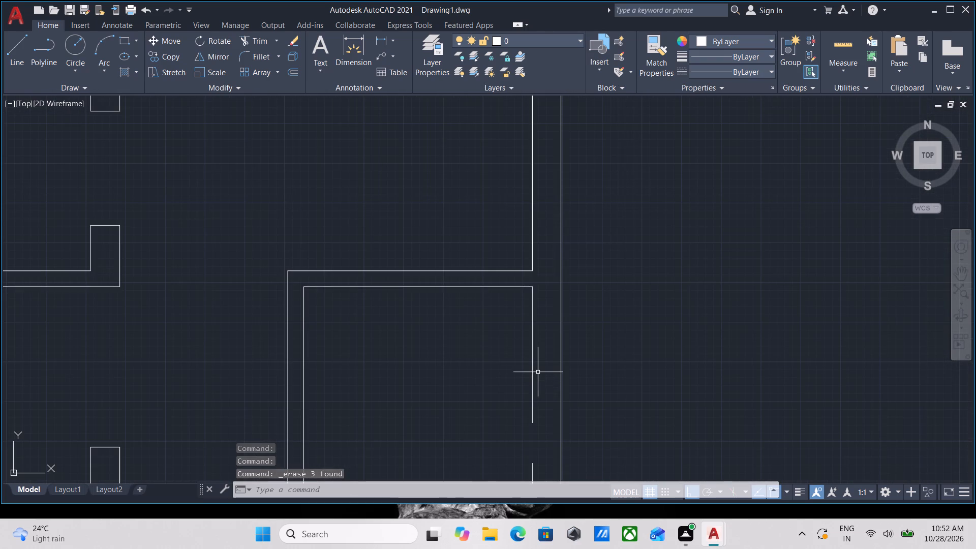
type("EX")
key("Return")
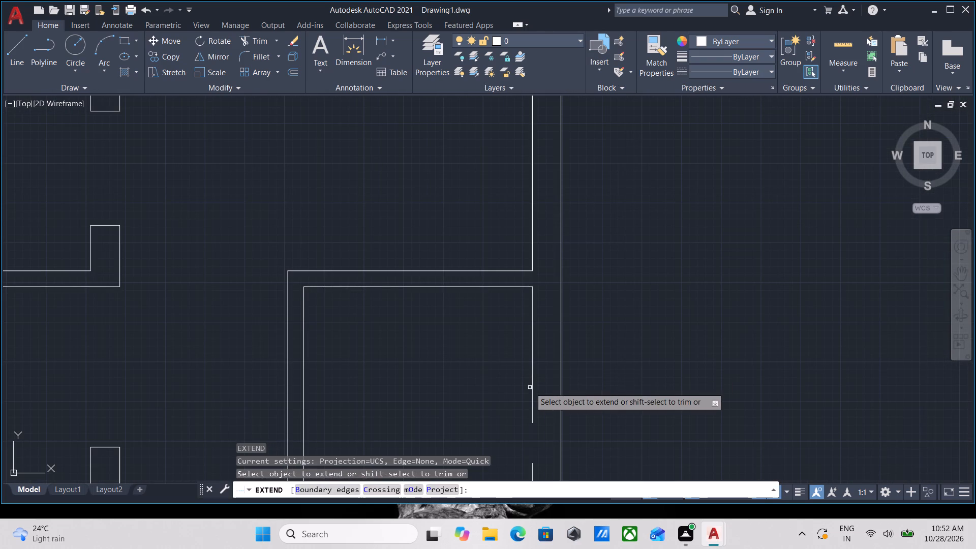
scroll(531, 388, "down", 2)
left_click(531, 388)
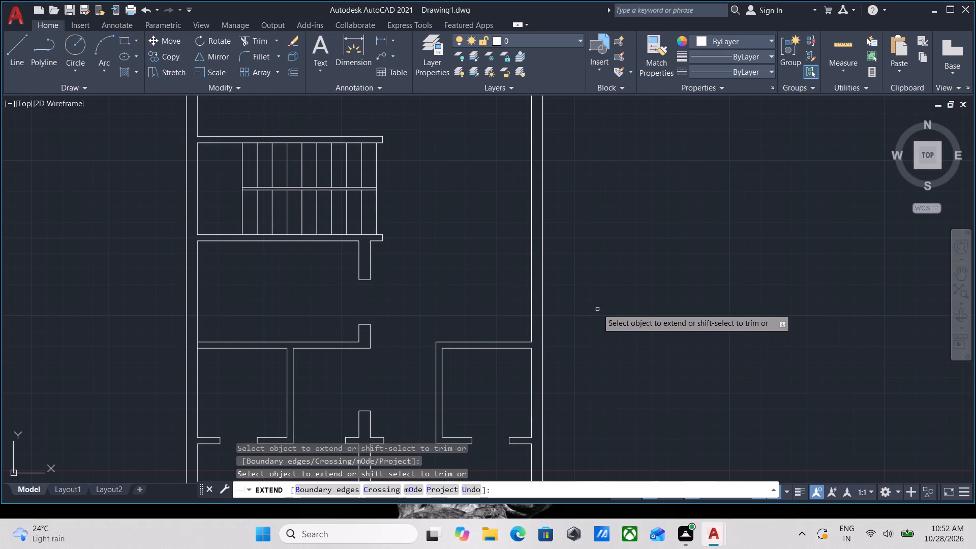
key("Escape")
Stretch the overlapping duplicate line away from the lower right room's right wall face.
scroll(540, 453, "up", 1)
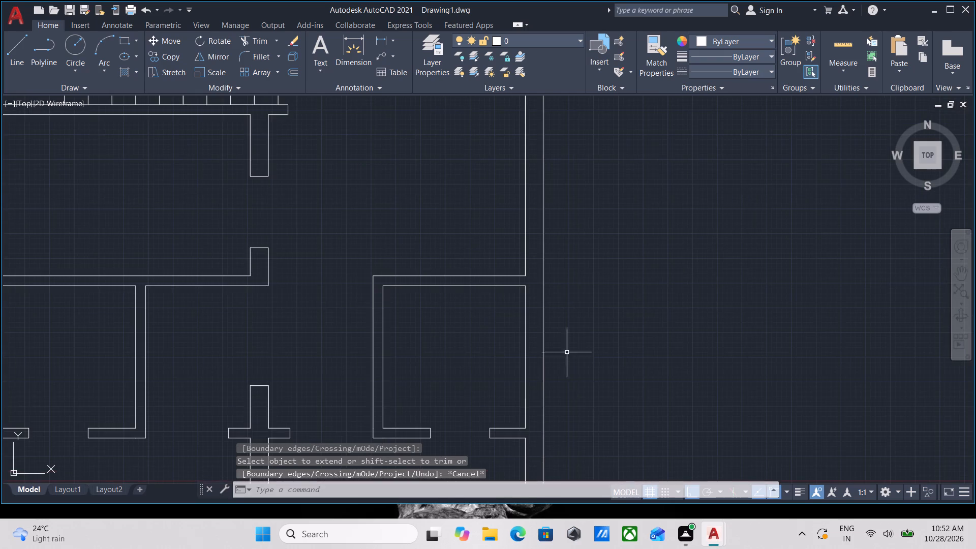
middle_click_drag(569, 340, 584, 306)
scroll(548, 379, "down", 2)
scroll(602, 389, "down", 4)
middle_click_drag(600, 388, 622, 329)
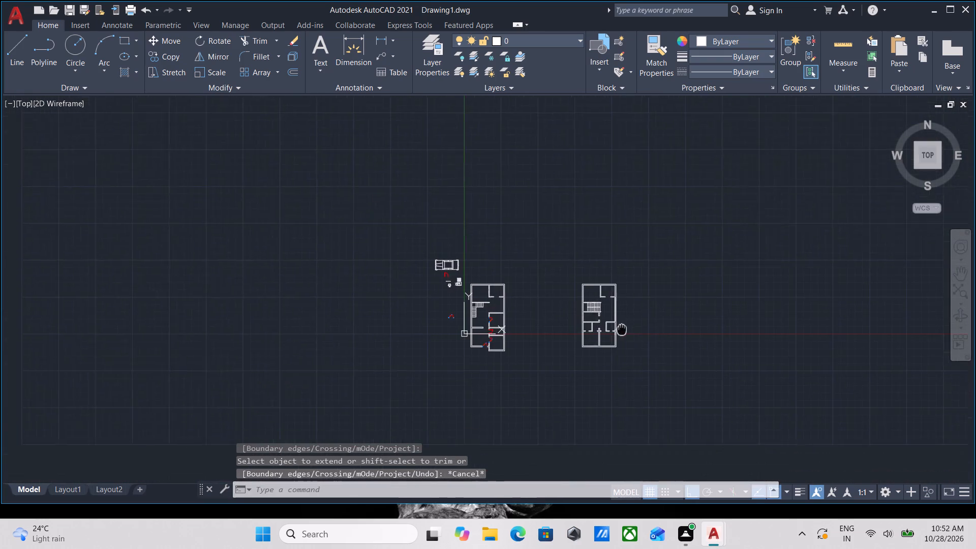
middle_click_drag(622, 329, 625, 321)
scroll(625, 321, "up", 7)
left_click(450, 384)
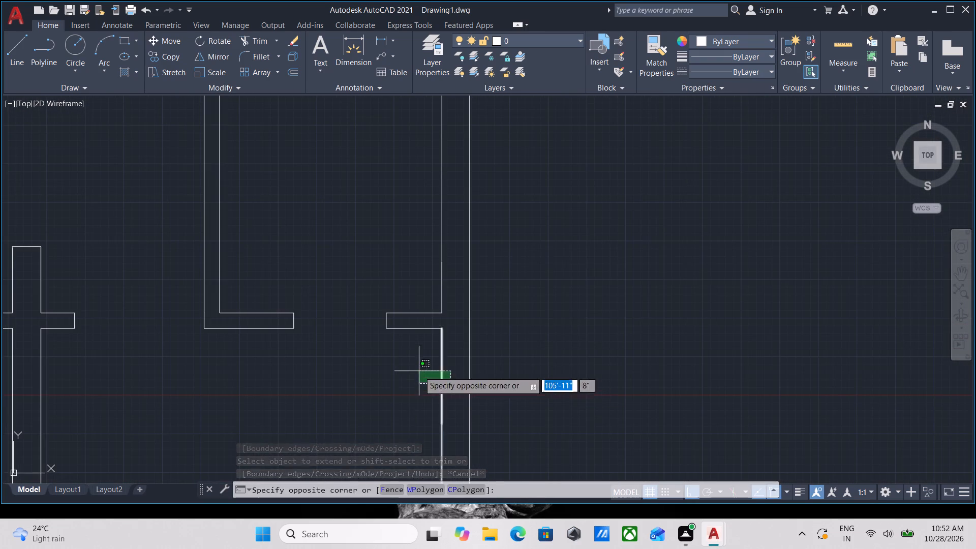
left_click(419, 371)
scroll(426, 368, "down", 2)
middle_click_drag(430, 369, 604, 274)
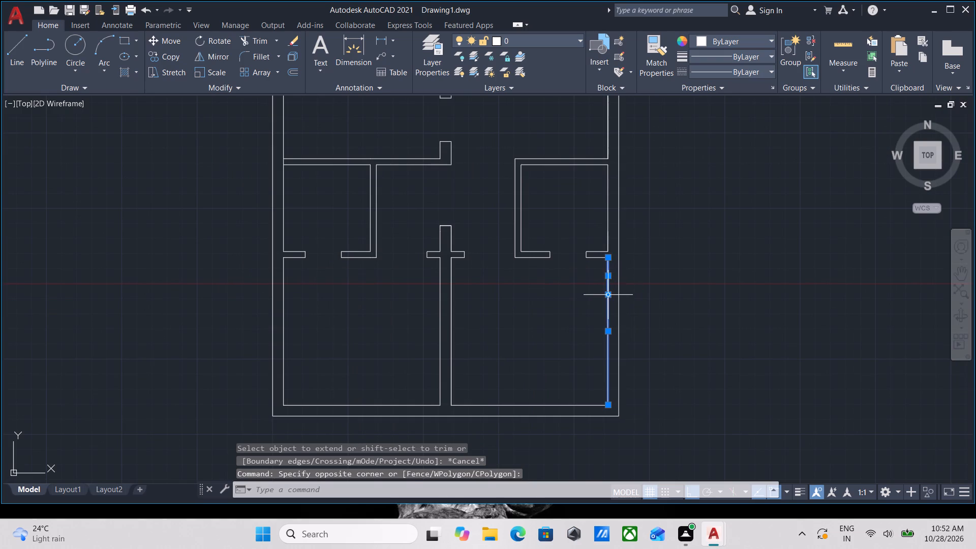
left_click(611, 295)
left_click(574, 305)
scroll(600, 287, "up", 2)
key("Escape")
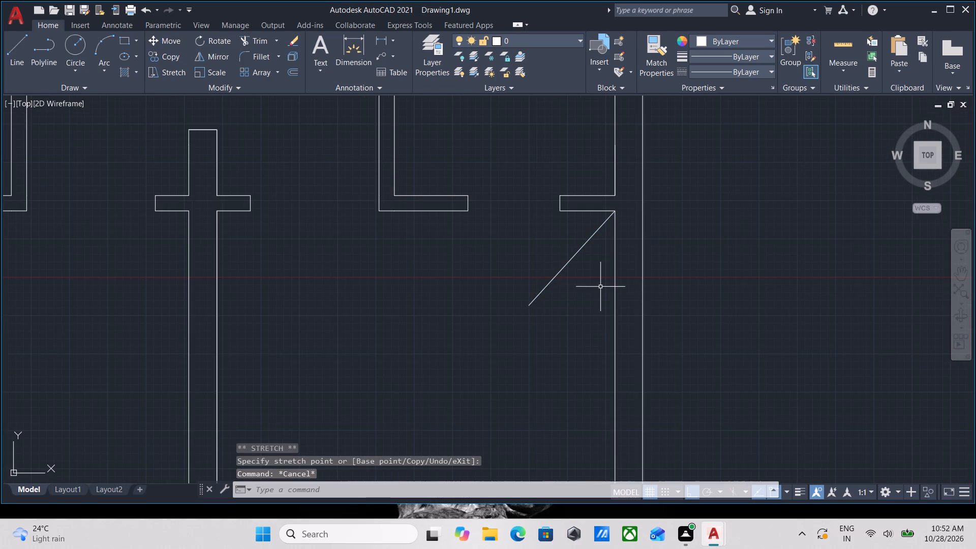
Erase the slanted duplicate line in the lower right room.
left_click(579, 323)
left_click(517, 273)
right_click(517, 273)
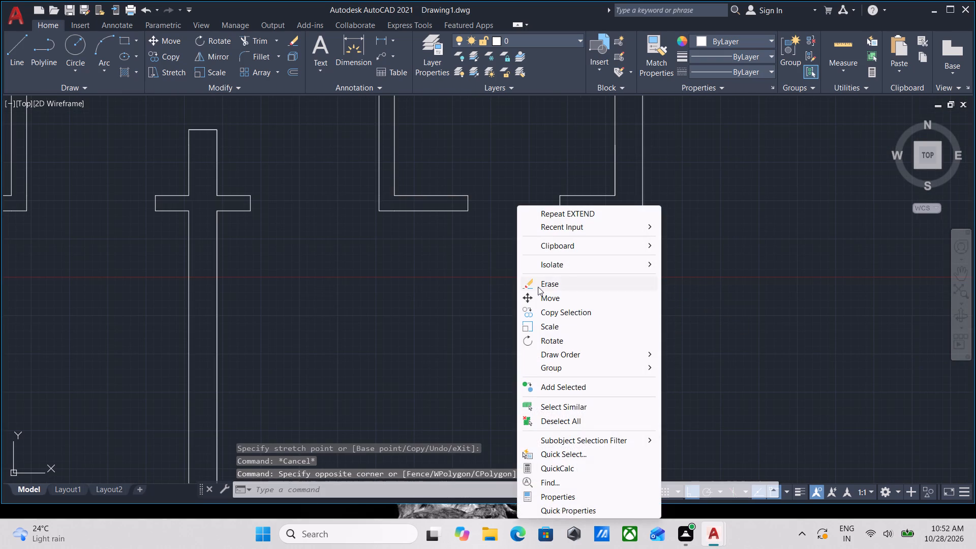
left_click(550, 283)
Stretch the overlapping duplicate line away from the right wall face of the hall beside the staircase.
scroll(579, 266, "down", 3)
middle_click_drag(580, 265, 606, 356)
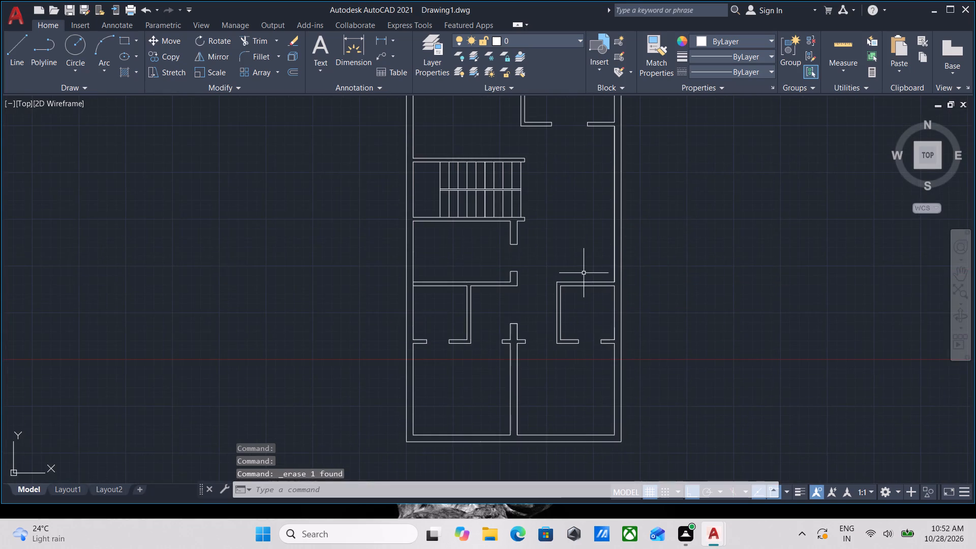
scroll(584, 272, "down", 1)
middle_click_drag(591, 279, 607, 381)
scroll(622, 359, "up", 3)
left_click(623, 357)
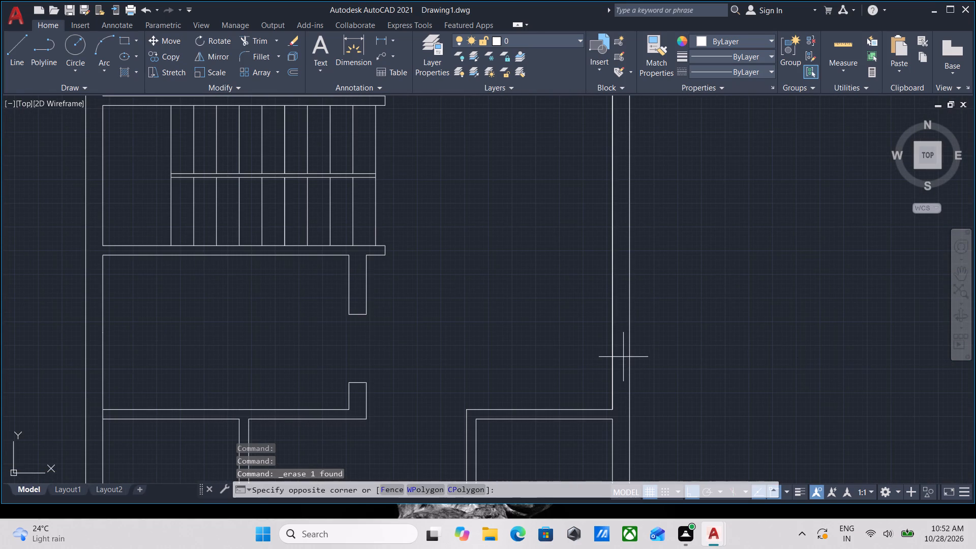
left_click(571, 307)
left_click(613, 271)
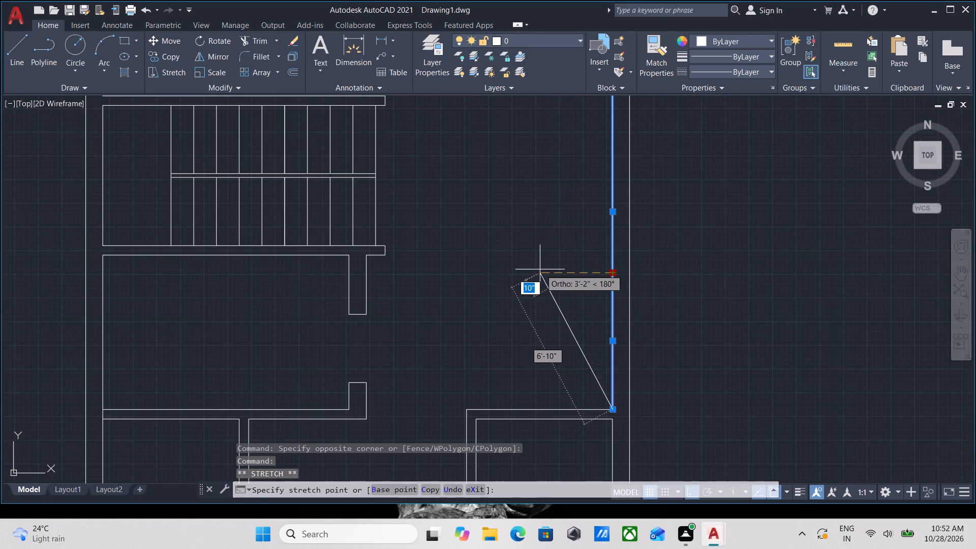
left_click(535, 273)
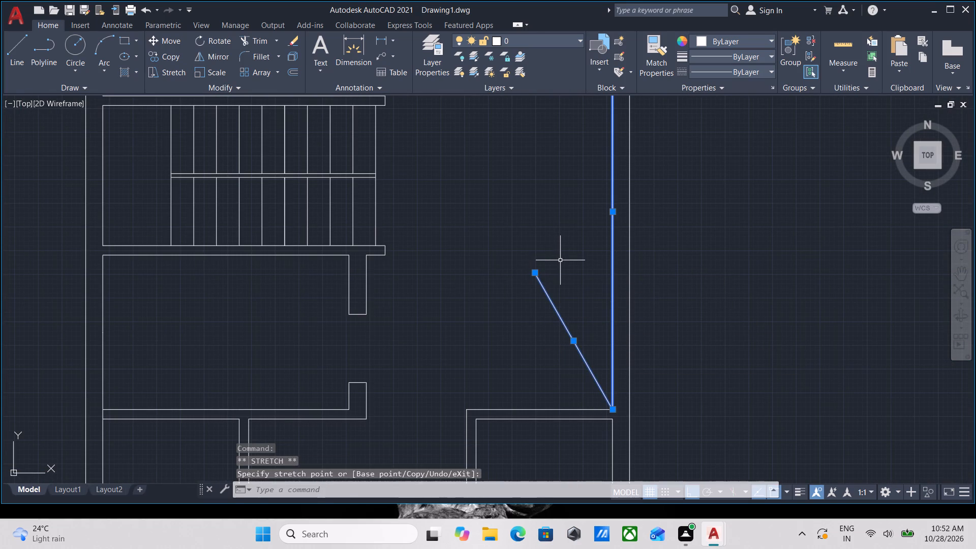
key("Escape")
Erase the slanted duplicate line in the hall above the lower right small room.
scroll(561, 261, "down", 2)
middle_click_drag(566, 265, 593, 321)
left_click(583, 313)
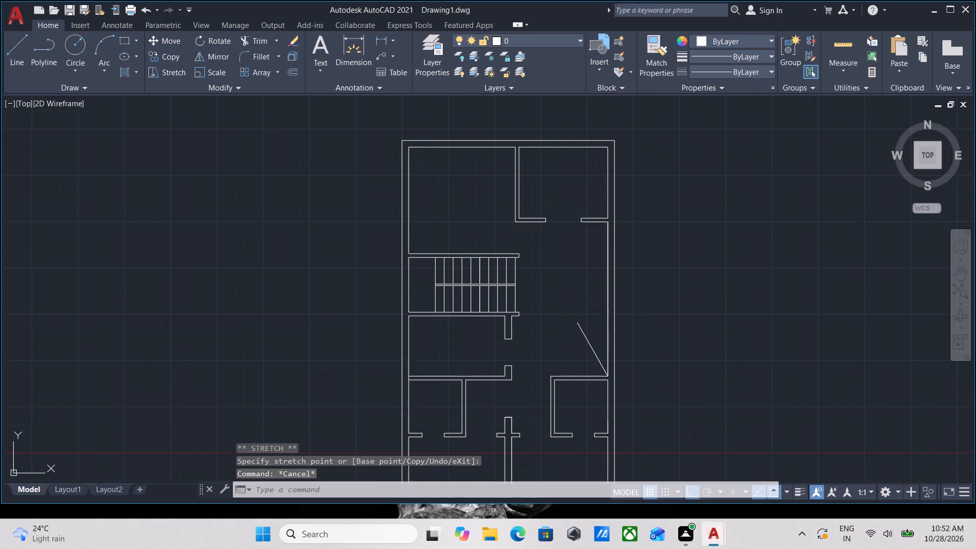
left_click(546, 337)
right_click(548, 338)
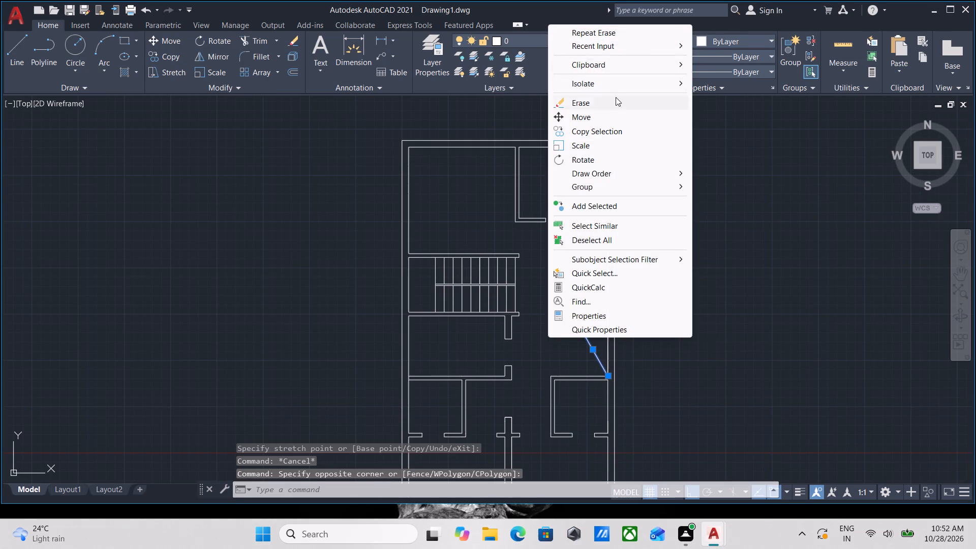
left_click(612, 103)
Pull another overlapping duplicate line off the hall's right wall face, moving it horizontally into the hall.
scroll(610, 244, "up", 4)
left_click(605, 228)
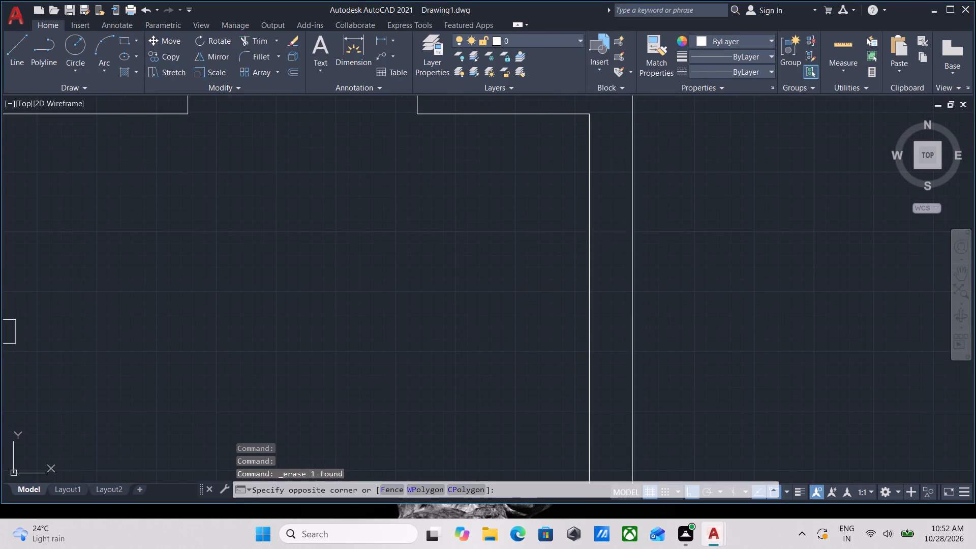
left_click(569, 187)
scroll(573, 191, "down", 2)
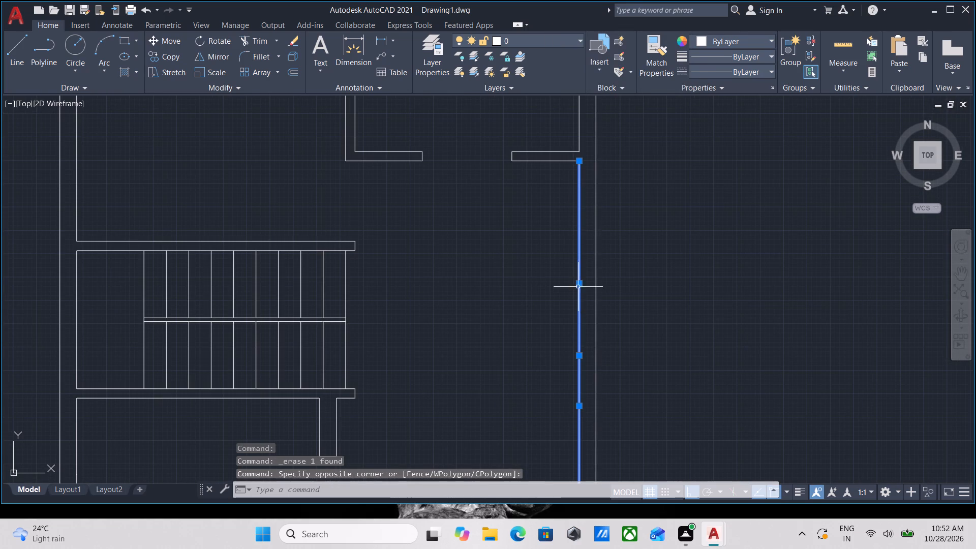
left_click(579, 282)
left_click(513, 283)
scroll(527, 280, "down", 1)
middle_click_drag(527, 280, 535, 279)
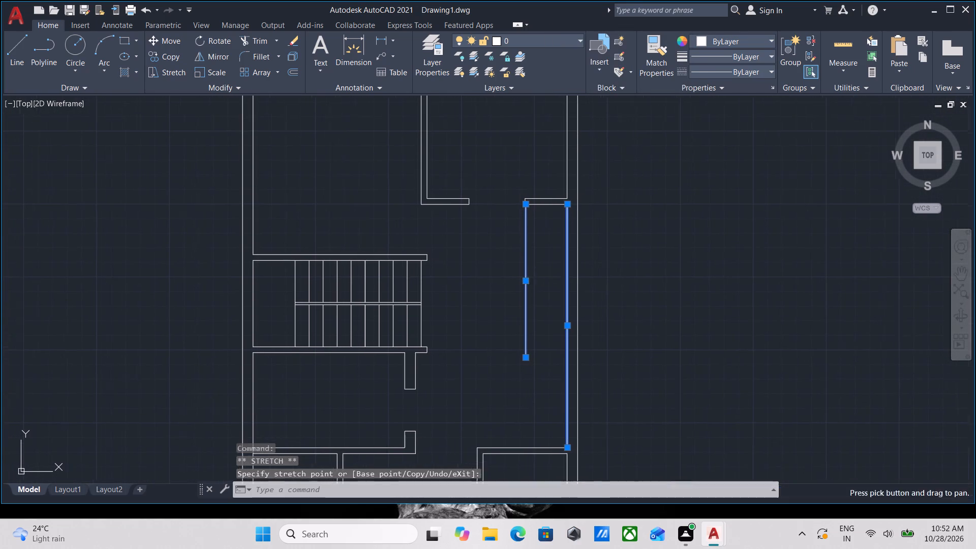
key("Escape")
Erase the vertical duplicate line pulled into the hall below the upper right room's door opening.
left_click(537, 360)
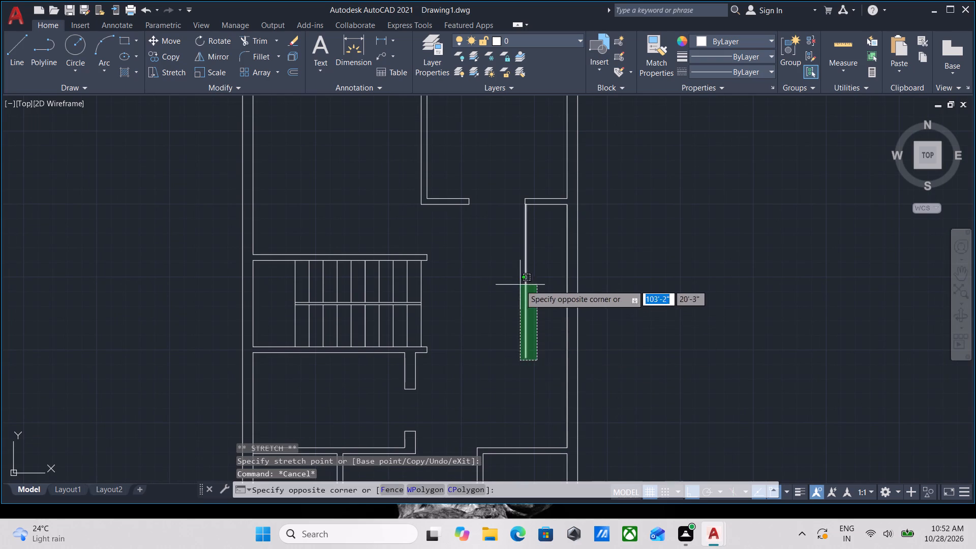
left_click(520, 283)
right_click(520, 283)
left_click(556, 279)
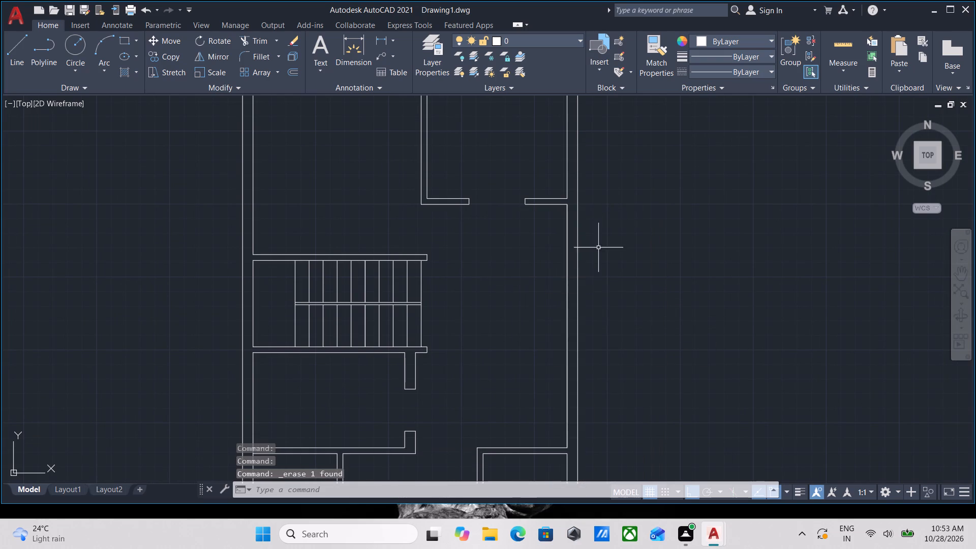
Select the hall's right wall face to check it for further overlapping duplicate lines.
scroll(588, 271, "up", 2)
left_click(547, 310)
left_click(531, 284)
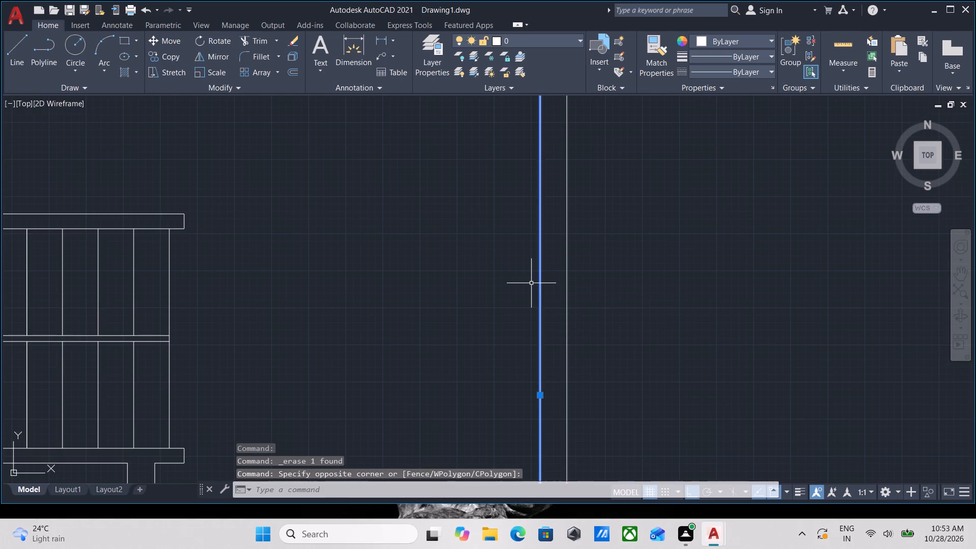
scroll(531, 283, "down", 3)
scroll(535, 286, "up", 2)
key("Escape")
Examine the reworked plan's walls, wall junctions and two-flight staircase.
scroll(535, 285, "down", 4)
middle_click_drag(544, 289, 548, 291)
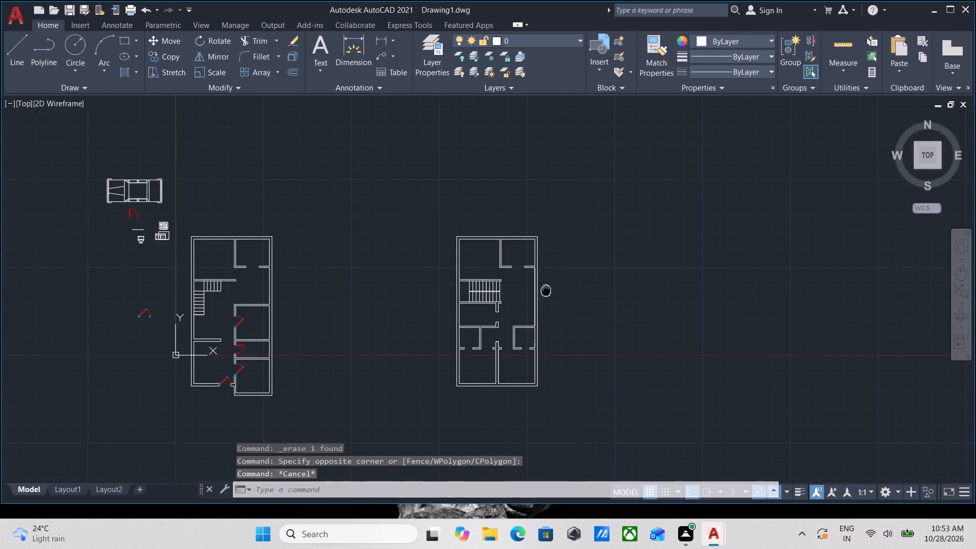
middle_click_drag(548, 291, 571, 327)
scroll(545, 340, "up", 3)
middle_click_drag(507, 262, 504, 238)
scroll(504, 238, "down", 1)
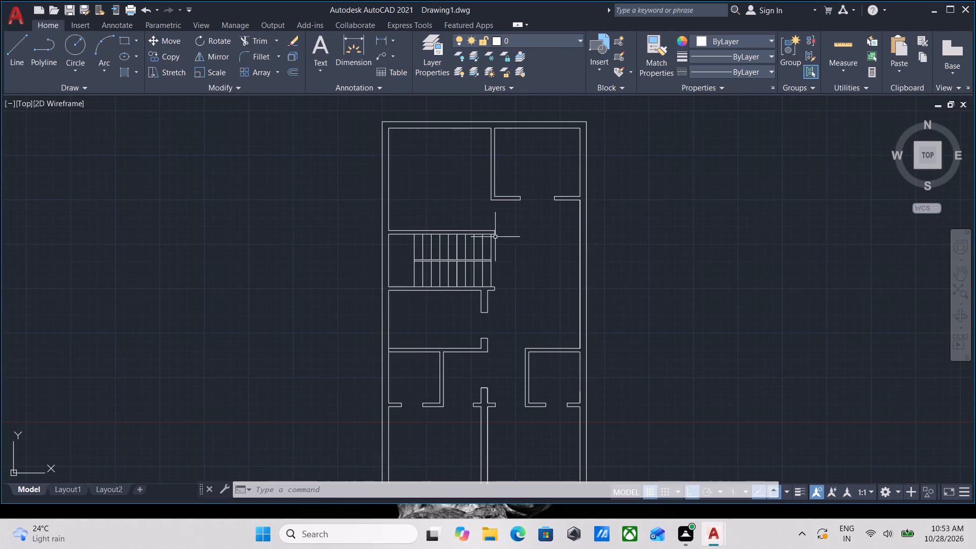
scroll(495, 237, "up", 2)
scroll(500, 221, "down", 1)
middle_click_drag(504, 223, 534, 258)
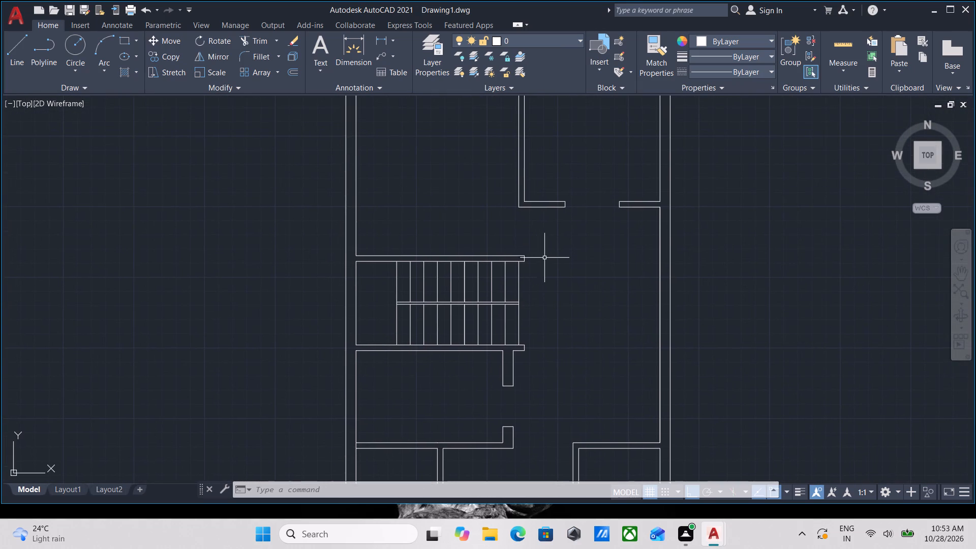
scroll(550, 251, "down", 1)
scroll(526, 363, "up", 1)
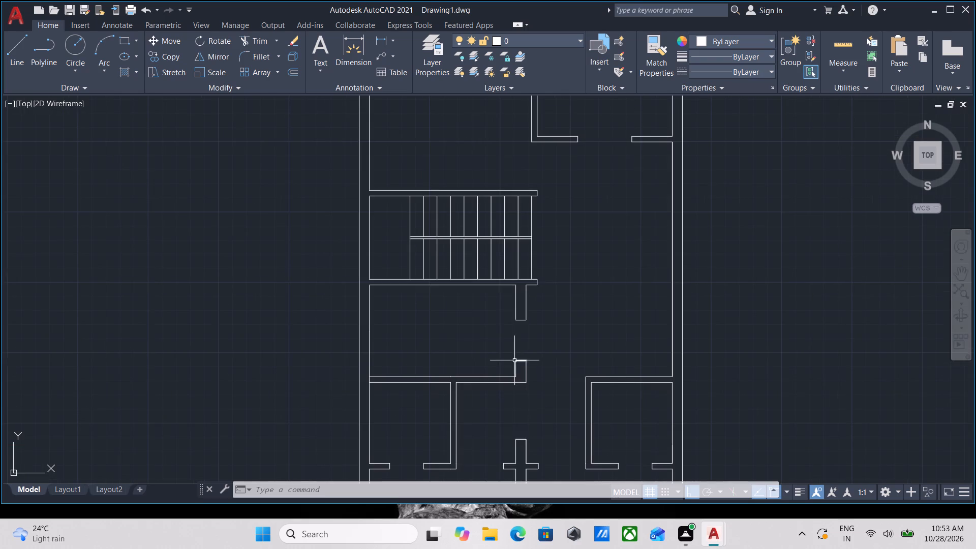
scroll(497, 351, "up", 2)
scroll(519, 326, "down", 3)
middle_click_drag(519, 326, 531, 358)
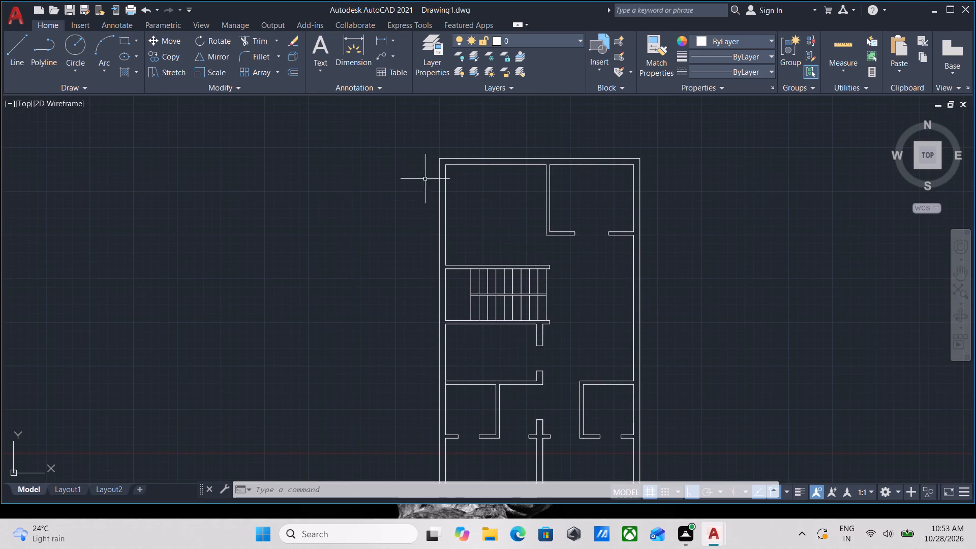
scroll(442, 173, "up", 1)
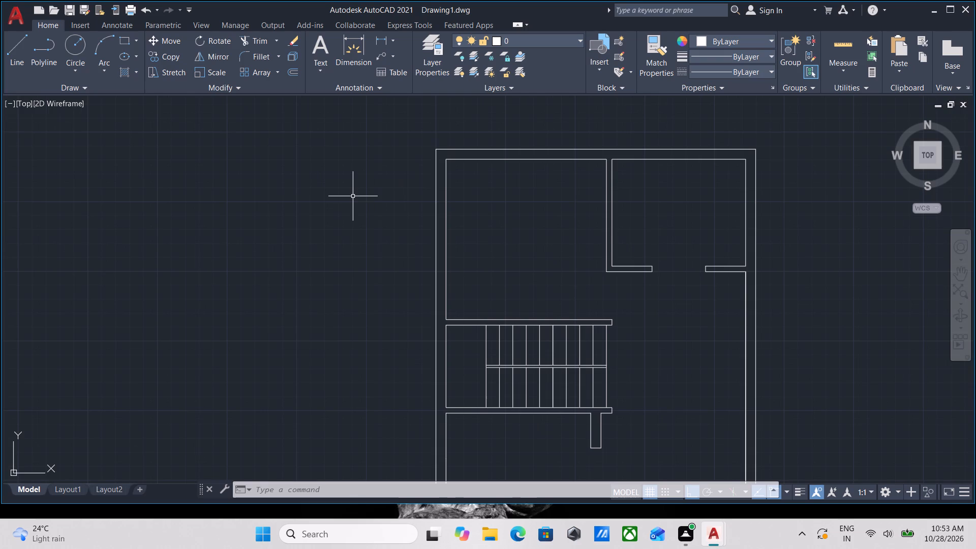
scroll(502, 358, "up", 2)
scroll(452, 384, "up", 4)
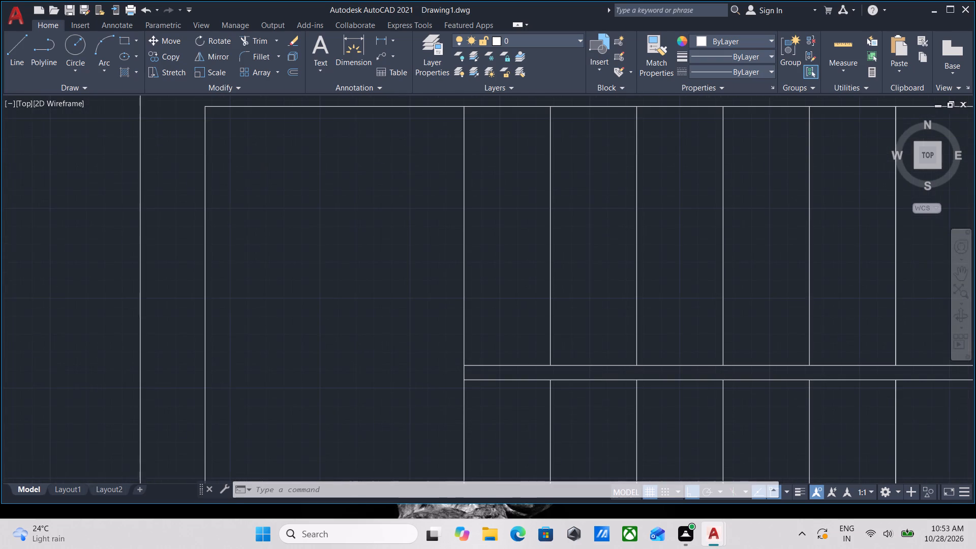
scroll(452, 382, "down", 5)
middle_click_drag(451, 382, 634, 310)
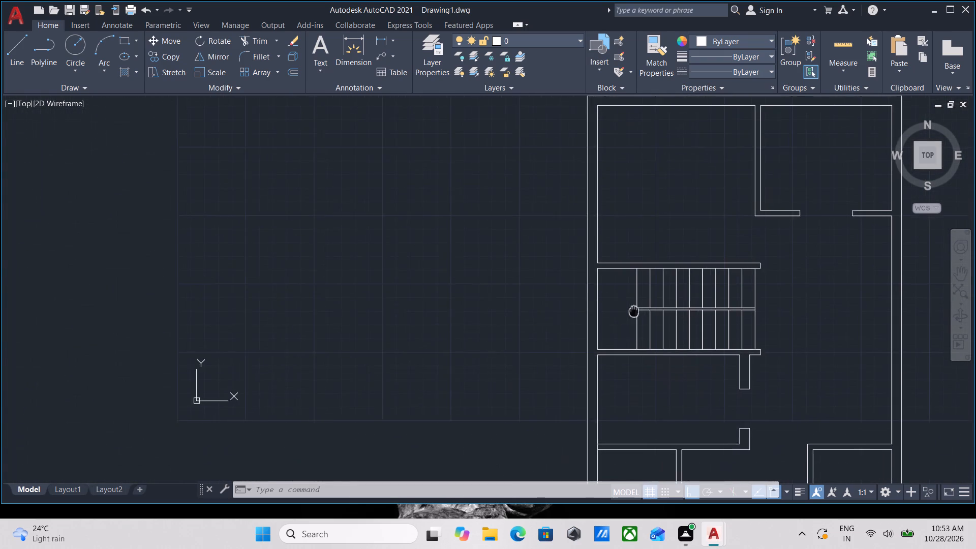
Examine the original floor plan's rooms, door openings, L-shaped staircase and the spare blocks beside it.
scroll(208, 298, "down", 3)
middle_click_drag(236, 306, 490, 319)
scroll(351, 311, "up", 2)
scroll(296, 307, "up", 3)
scroll(369, 301, "down", 2)
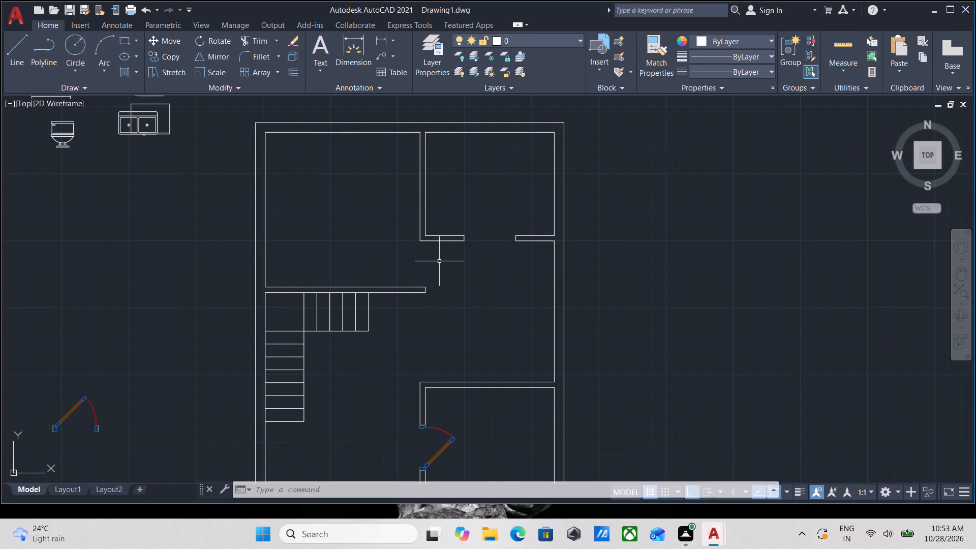
scroll(439, 261, "down", 2)
scroll(416, 378, "up", 3)
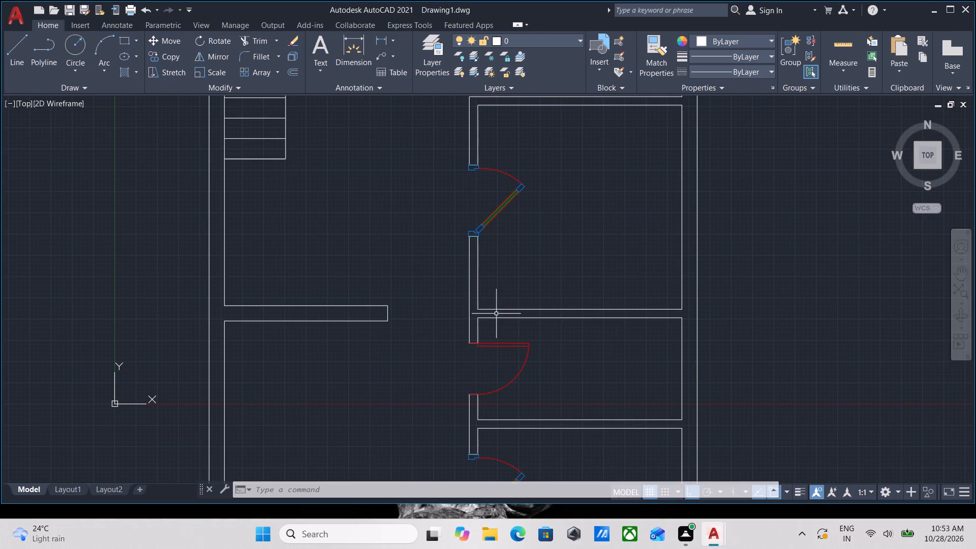
scroll(494, 316, "down", 1)
middle_click_drag(473, 413, 502, 307)
scroll(489, 345, "up", 1)
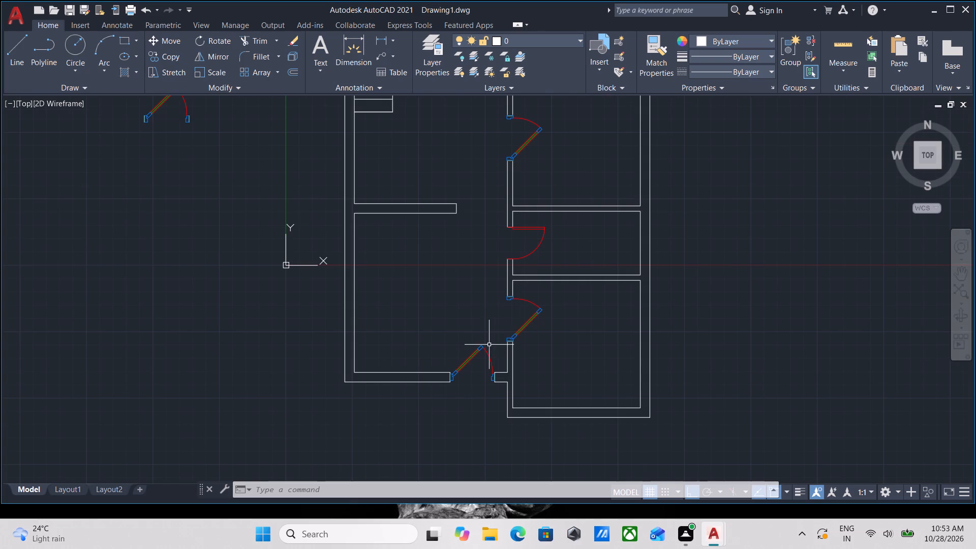
scroll(489, 345, "up", 1)
scroll(489, 343, "down", 2)
middle_click_drag(489, 343, 394, 507)
middle_click_drag(445, 242, 430, 374)
scroll(430, 374, "down", 1)
scroll(426, 365, "up", 1)
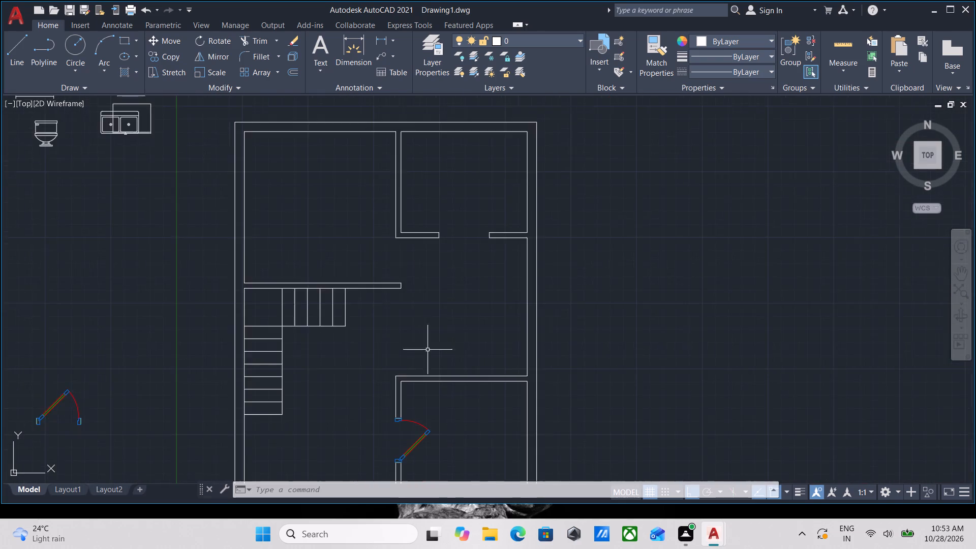
scroll(428, 316, "up", 1)
scroll(409, 283, "down", 2)
middle_click_drag(409, 283, 445, 247)
scroll(395, 360, "up", 1)
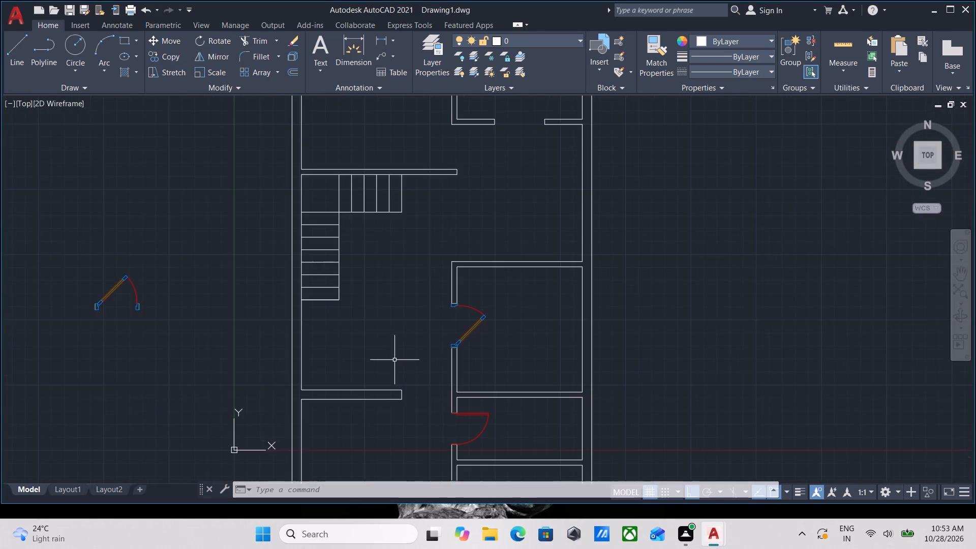
middle_click_drag(393, 359, 431, 274)
scroll(385, 335, "down", 1)
scroll(424, 347, "up", 2)
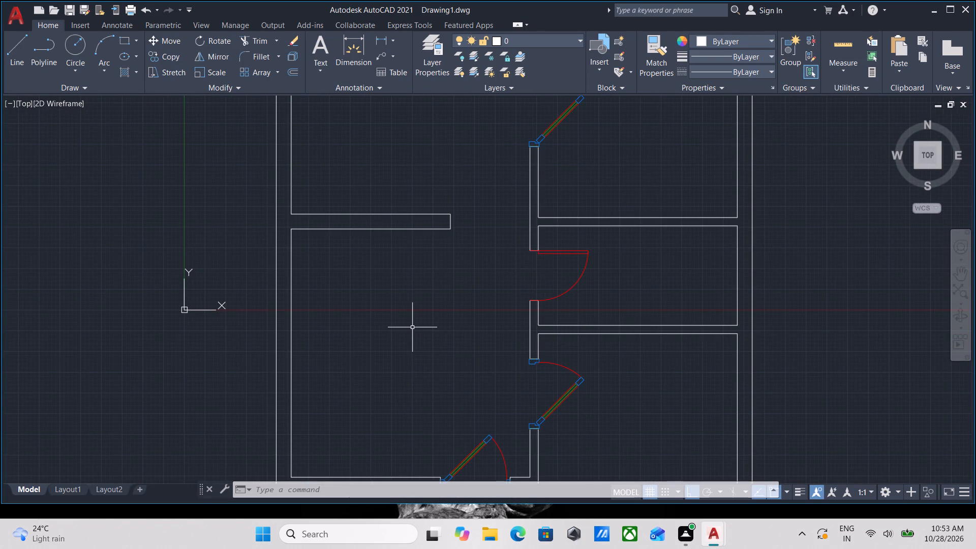
scroll(412, 327, "down", 1)
middle_click_drag(412, 327, 435, 429)
middle_click_drag(520, 346, 369, 377)
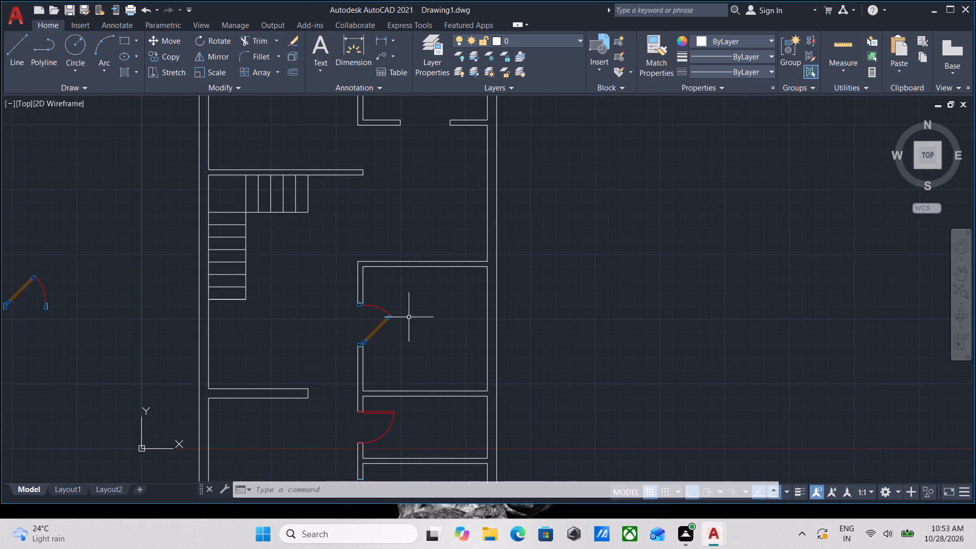
scroll(436, 281, "down", 1)
middle_click_drag(436, 281, 420, 395)
scroll(417, 266, "up", 2)
scroll(358, 259, "down", 2)
middle_click_drag(358, 259, 365, 291)
scroll(303, 307, "up", 1)
scroll(263, 312, "down", 1)
middle_click_drag(272, 317, 392, 345)
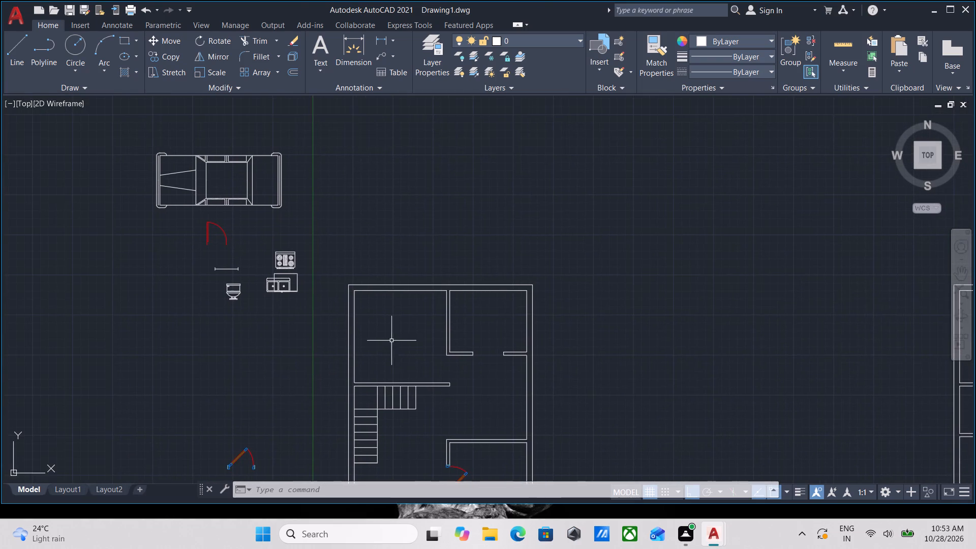
Compare the original floor plan with the reworked copy, including their lower-level room layouts.
scroll(348, 269, "down", 1)
scroll(384, 317, "up", 2)
scroll(393, 313, "down", 2)
middle_click_drag(393, 312, 256, 285)
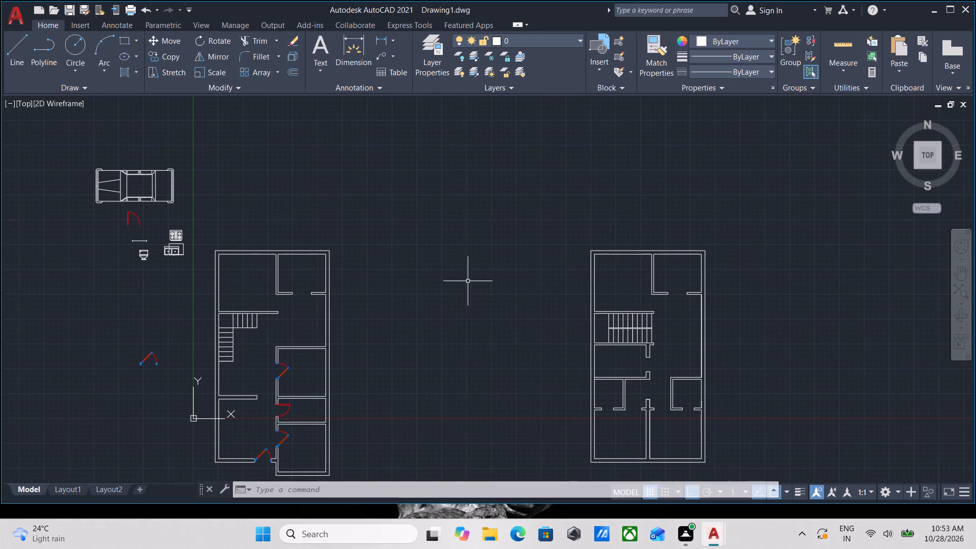
middle_click_drag(578, 305, 446, 301)
middle_click_drag(208, 342, 209, 342)
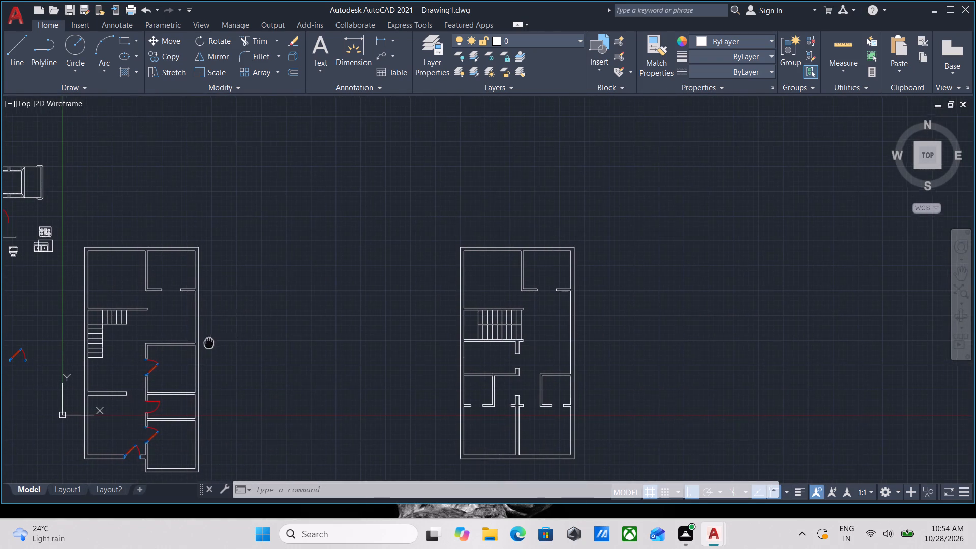
middle_click_drag(209, 342, 293, 286)
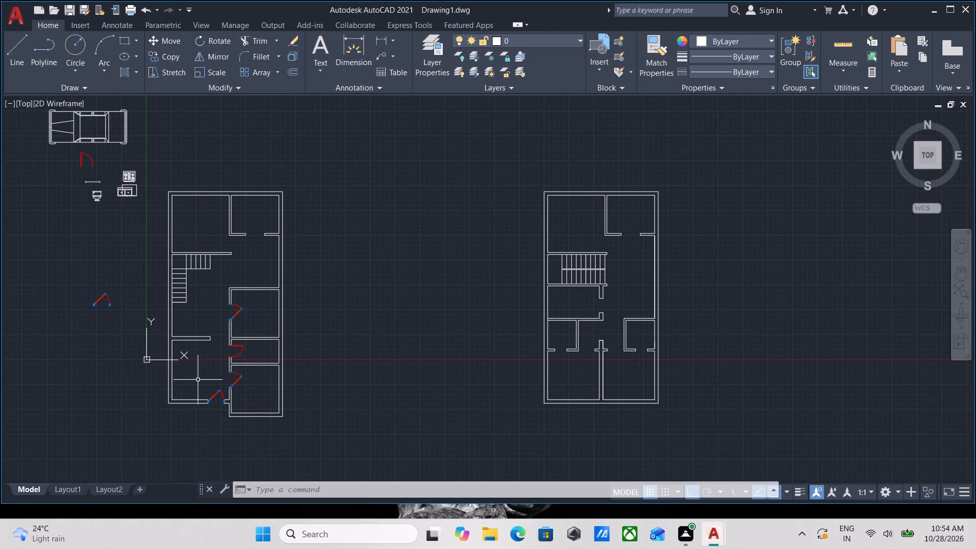
middle_click_drag(219, 384, 286, 363)
scroll(340, 363, "up", 1)
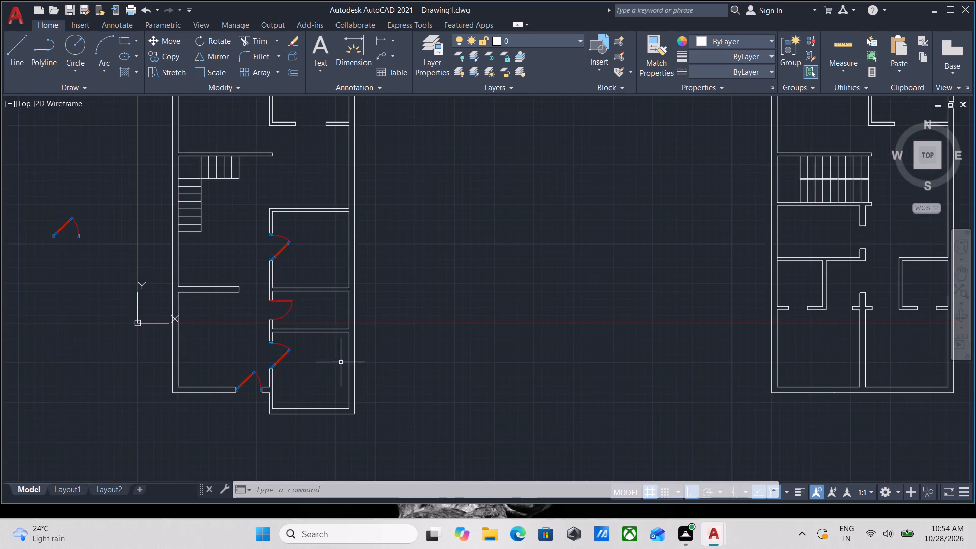
scroll(394, 314, "down", 2)
middle_click_drag(394, 313, 259, 340)
scroll(492, 416, "up", 2)
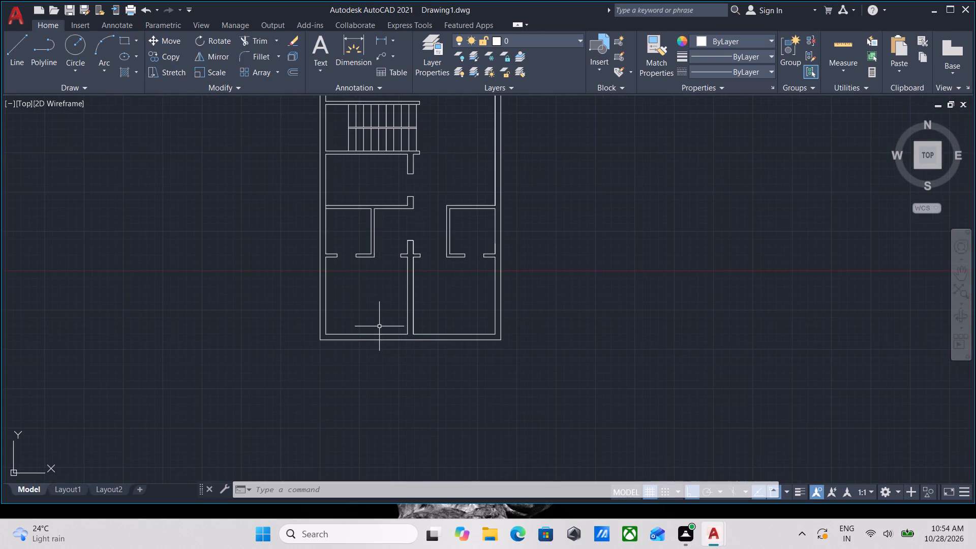
middle_click_drag(379, 326, 392, 385)
scroll(228, 314, "down", 2)
middle_click_drag(228, 314, 438, 381)
scroll(254, 327, "up", 2)
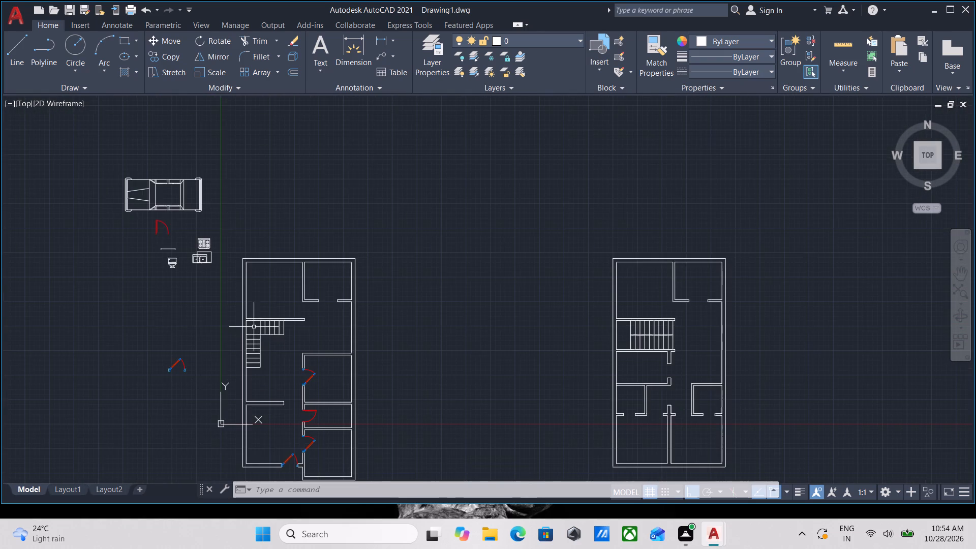
Examine the original floor plan's upper rooms, the wall ends at their opening and the adjoining outer wall.
scroll(314, 301, "up", 2)
scroll(316, 302, "down", 1)
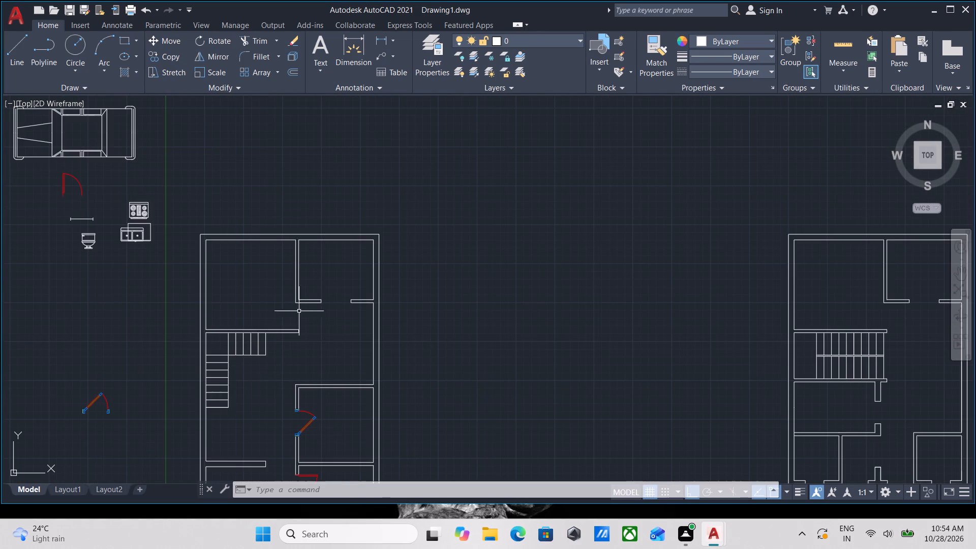
scroll(299, 302, "up", 4)
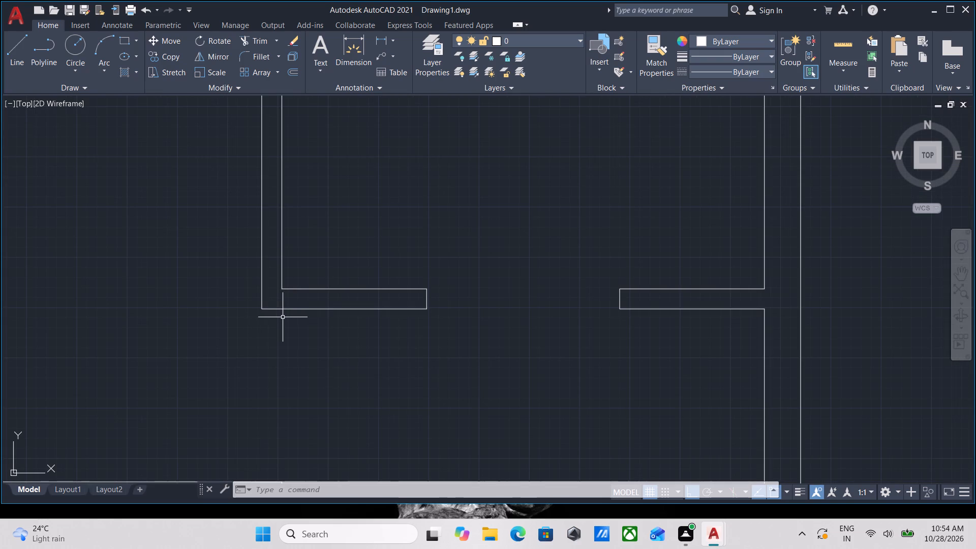
scroll(285, 316, "down", 1)
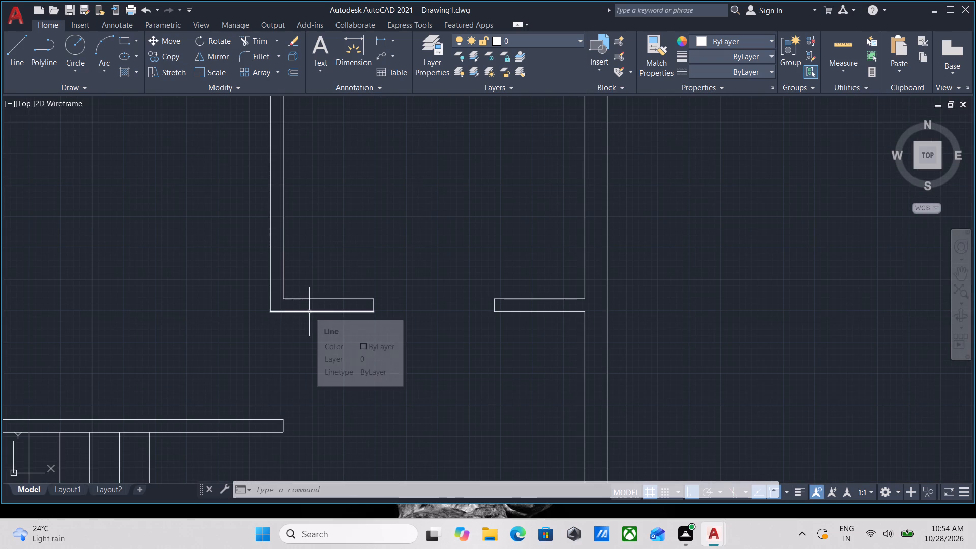
scroll(341, 315, "down", 1)
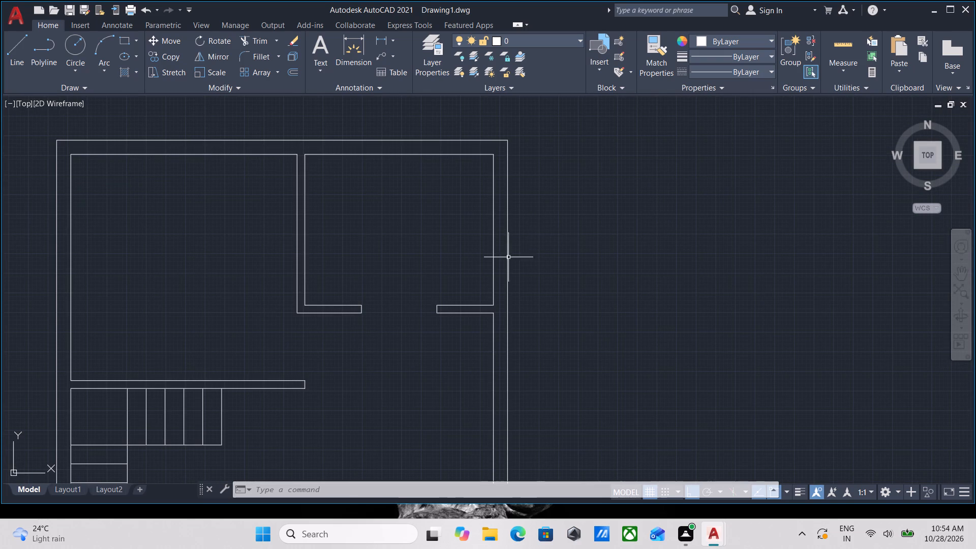
scroll(412, 277, "down", 2)
scroll(441, 283, "up", 2)
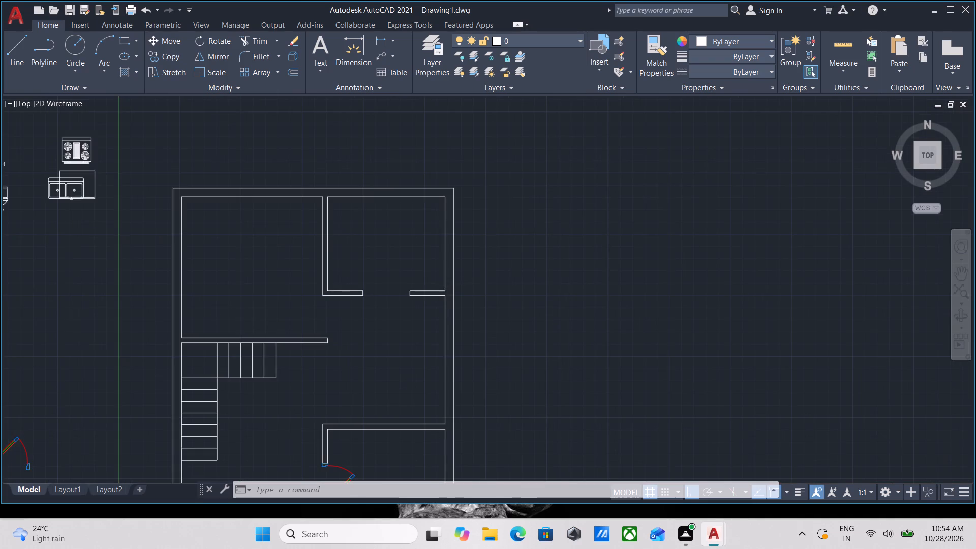
scroll(450, 294, "up", 4)
scroll(450, 294, "down", 4)
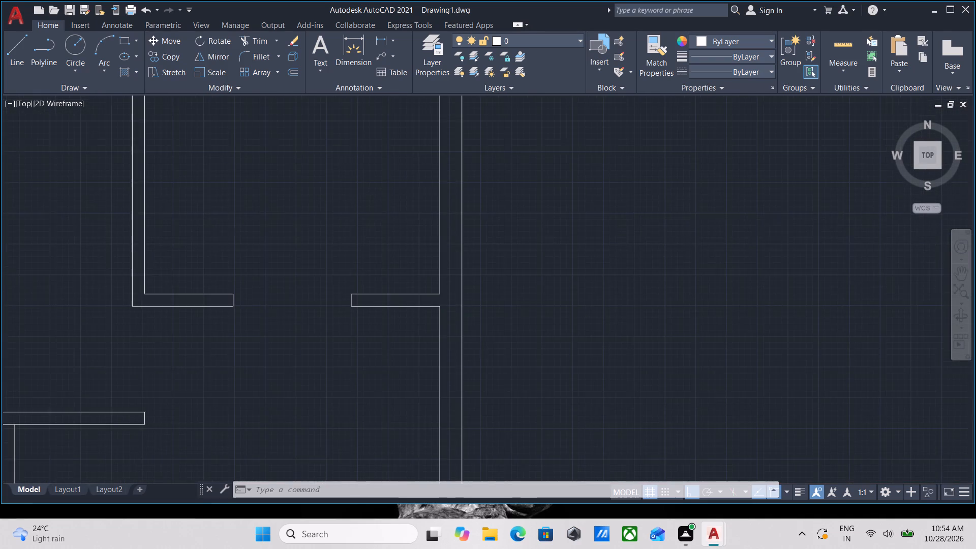
scroll(320, 333, "down", 2)
Copy the end tread line of the original L-shaped staircase's horizontal flight 1' outward to add another step.
middle_click_drag(320, 333, 491, 293)
scroll(395, 345, "up", 3)
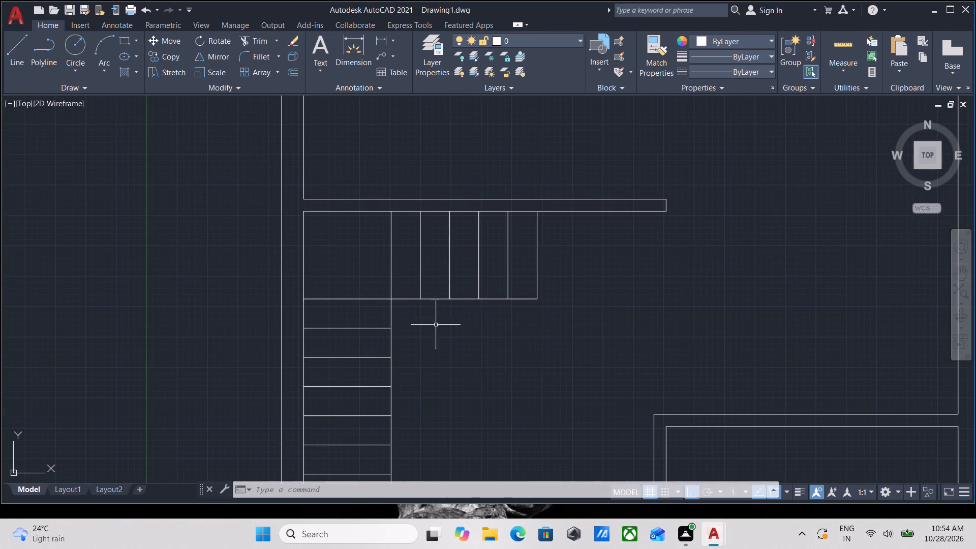
scroll(523, 278, "up", 3)
left_click(599, 272)
left_click(547, 226)
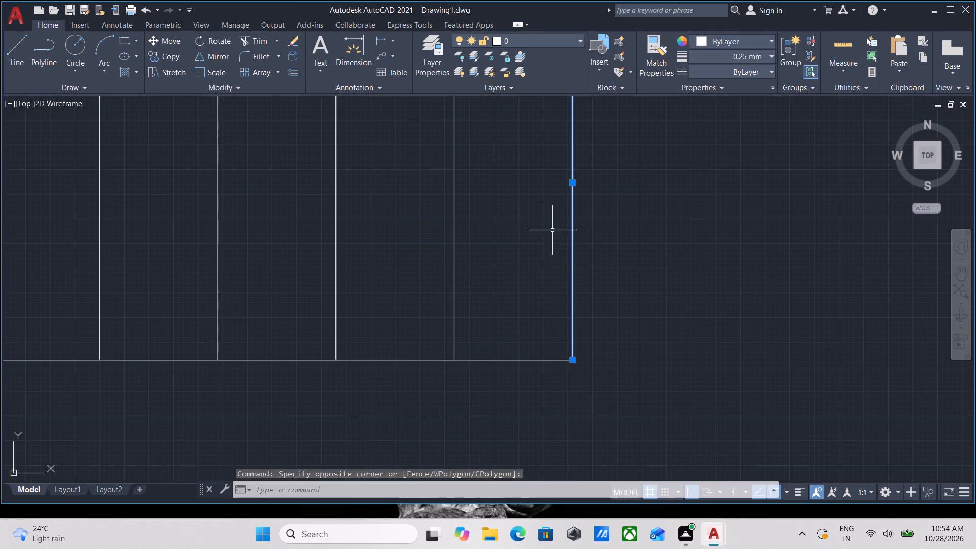
scroll(587, 238, "down", 2)
middle_click_drag(584, 237, 453, 319)
type("CO")
key("Return")
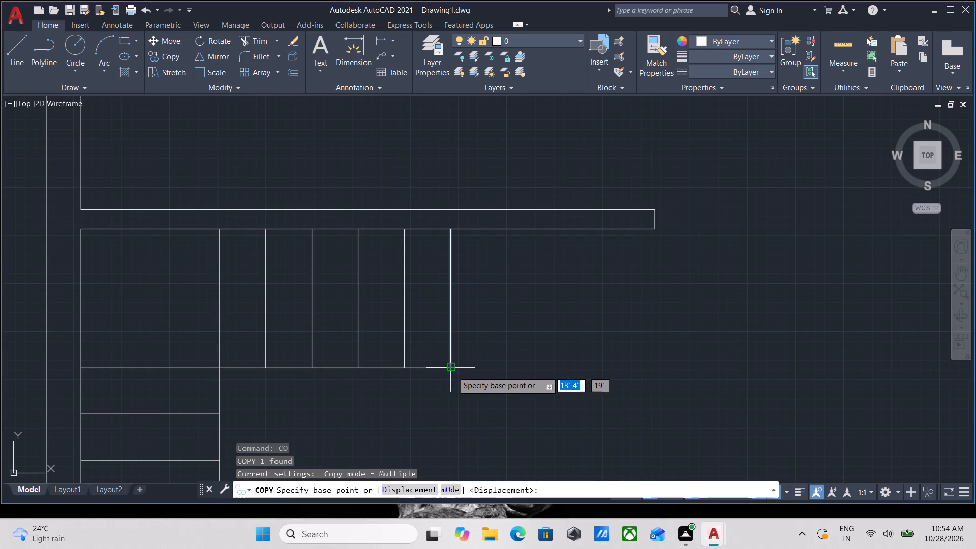
left_click(452, 371)
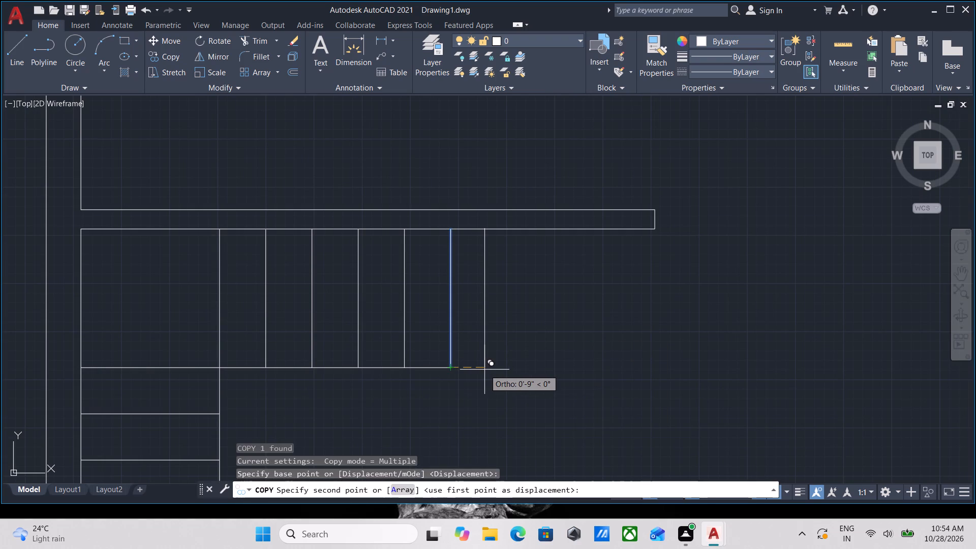
key("1")
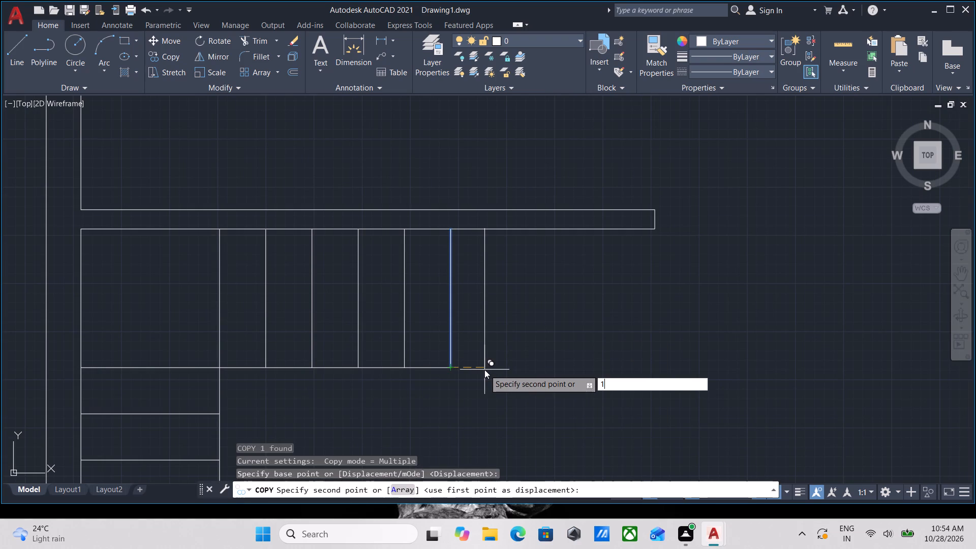
key("apostrophe")
key("Return")
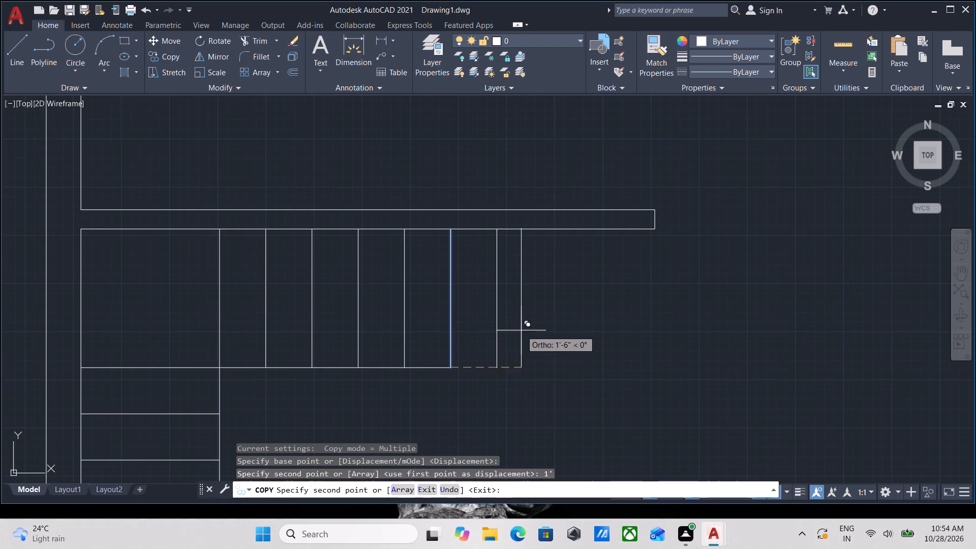
key("Escape")
Stretch the horizontal flight's lower edge line to meet the bottom end of the added tread line.
scroll(440, 391, "up", 3)
left_click_drag(442, 368, 435, 362)
left_click(356, 224)
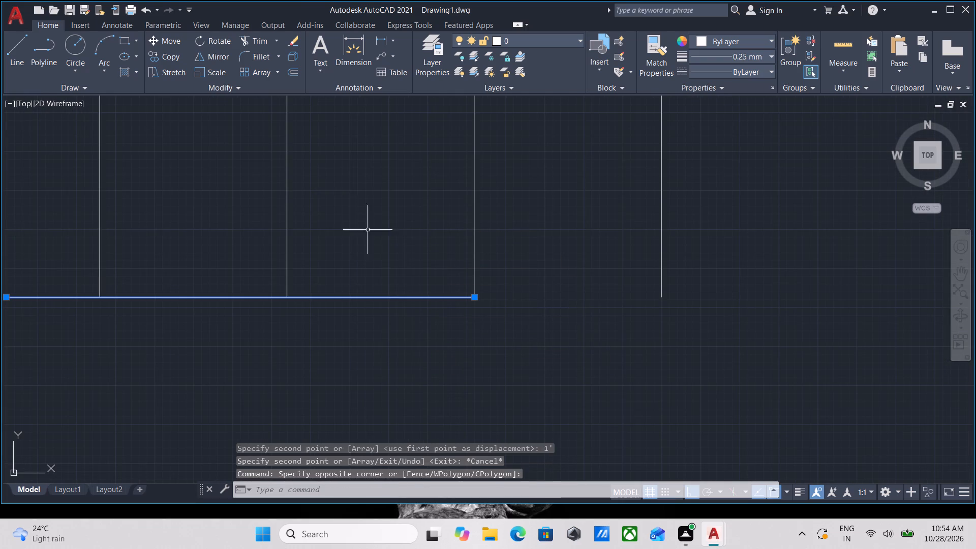
scroll(453, 268, "down", 3)
middle_click_drag(508, 304, 506, 367)
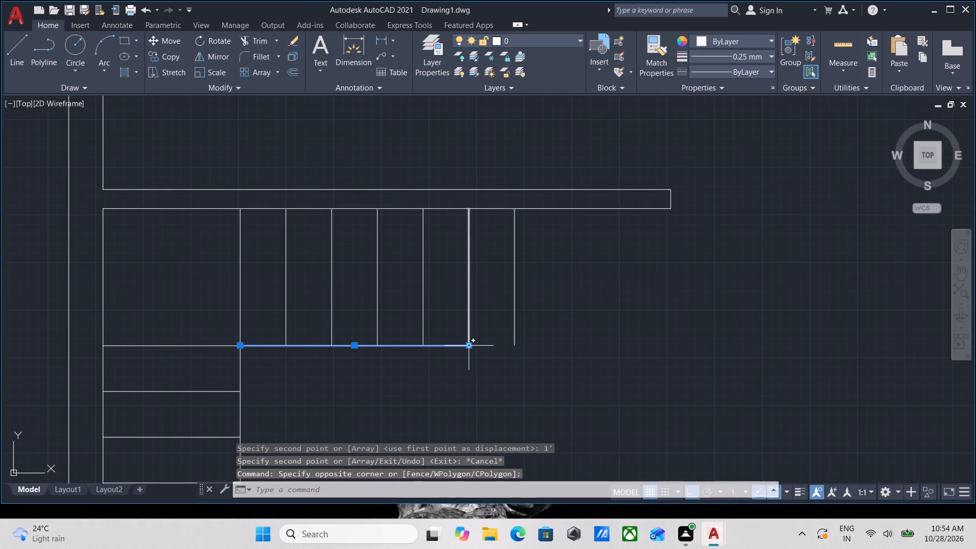
left_click(468, 346)
left_click(511, 347)
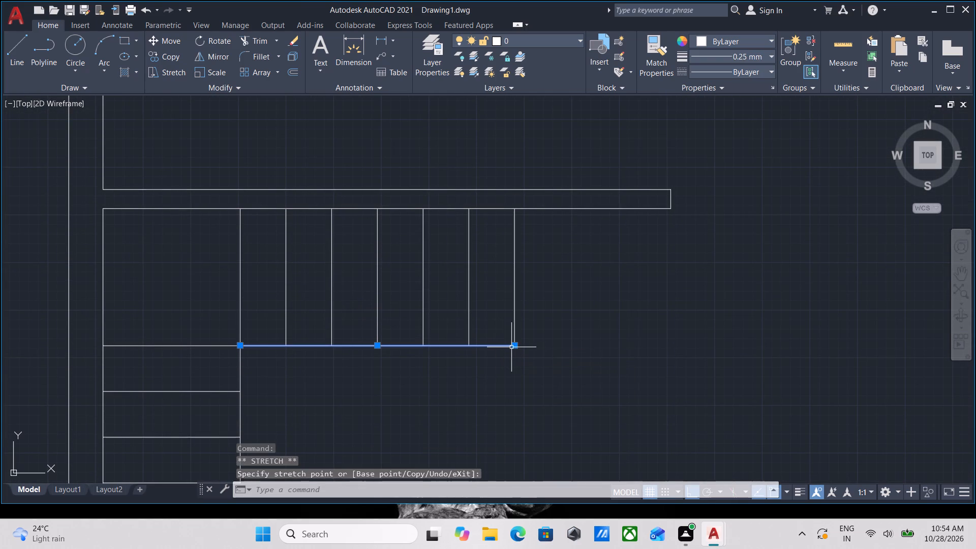
key("Escape")
Examine the original plan's extended staircase, hall and lower rooms with their doors, and compare them with the reworked copy.
scroll(546, 293, "down", 3)
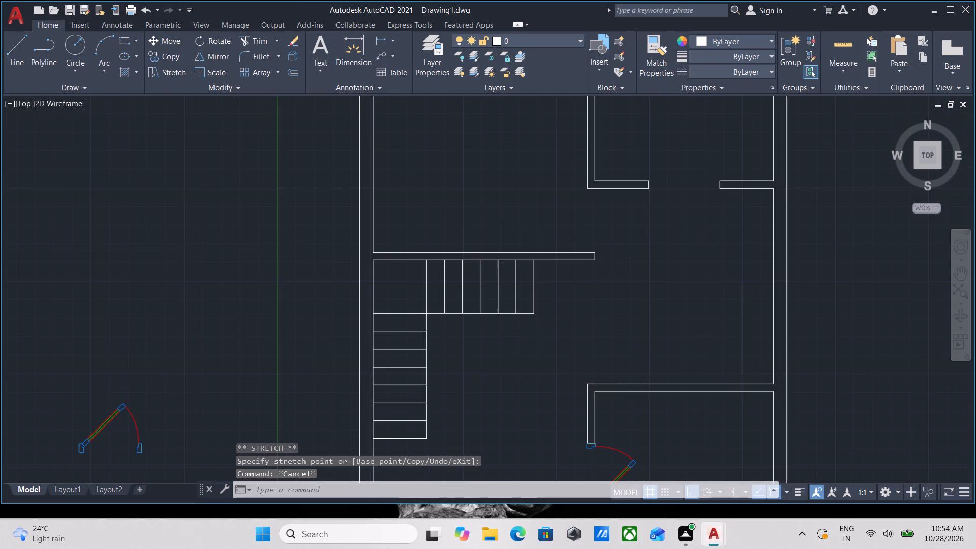
middle_click_drag(545, 293, 472, 281)
scroll(382, 271, "up", 2)
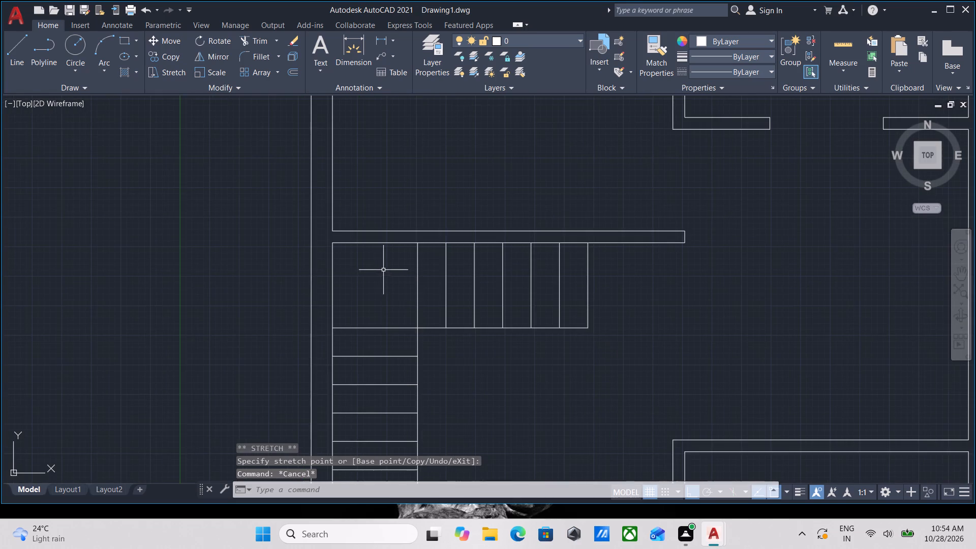
scroll(383, 270, "down", 1)
scroll(439, 301, "up", 1)
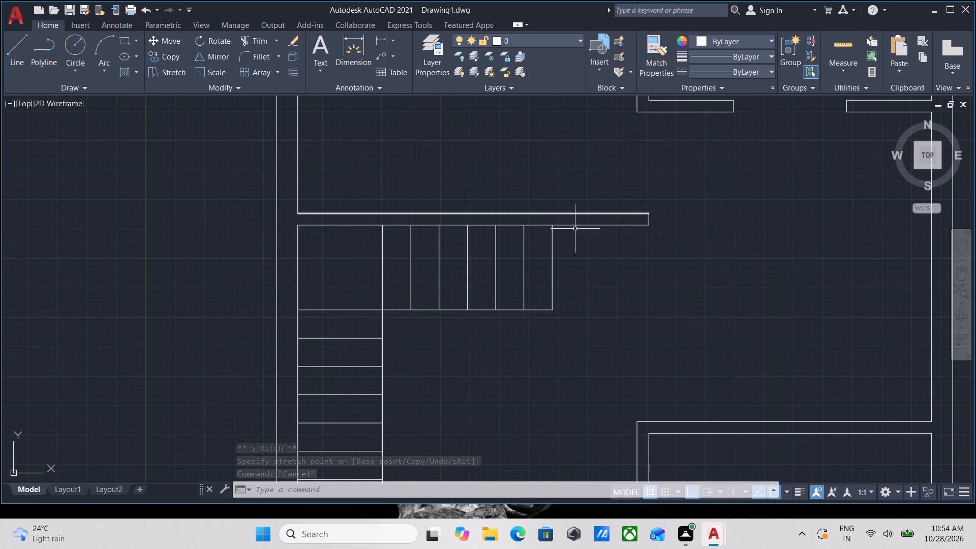
scroll(518, 262, "down", 3)
scroll(599, 251, "up", 2)
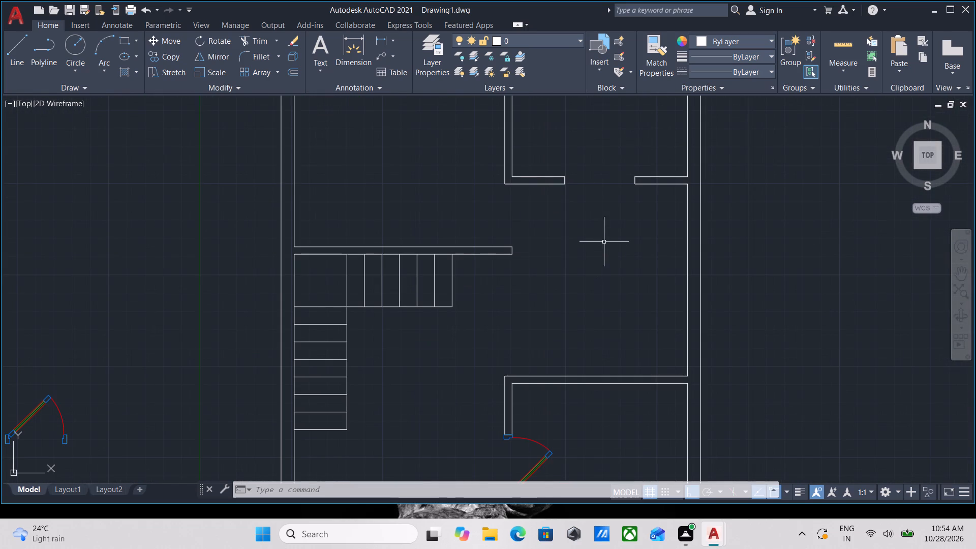
scroll(468, 279, "up", 1)
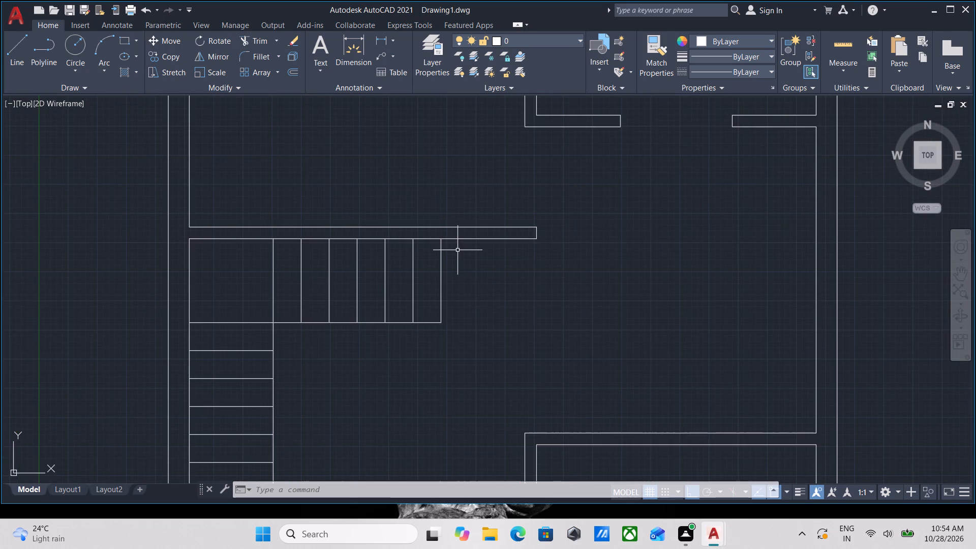
scroll(457, 250, "down", 2)
middle_click_drag(457, 250, 437, 252)
scroll(454, 250, "down", 1)
scroll(440, 345, "up", 2)
middle_click_drag(515, 365, 372, 151)
scroll(411, 209, "down", 1)
scroll(386, 158, "up", 1)
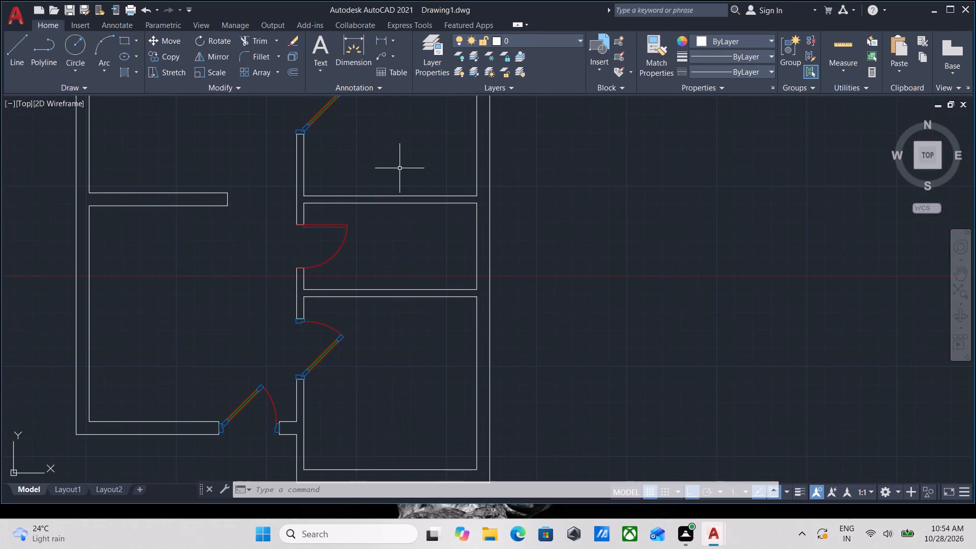
scroll(375, 308, "down", 2)
middle_click_drag(484, 341, 338, 307)
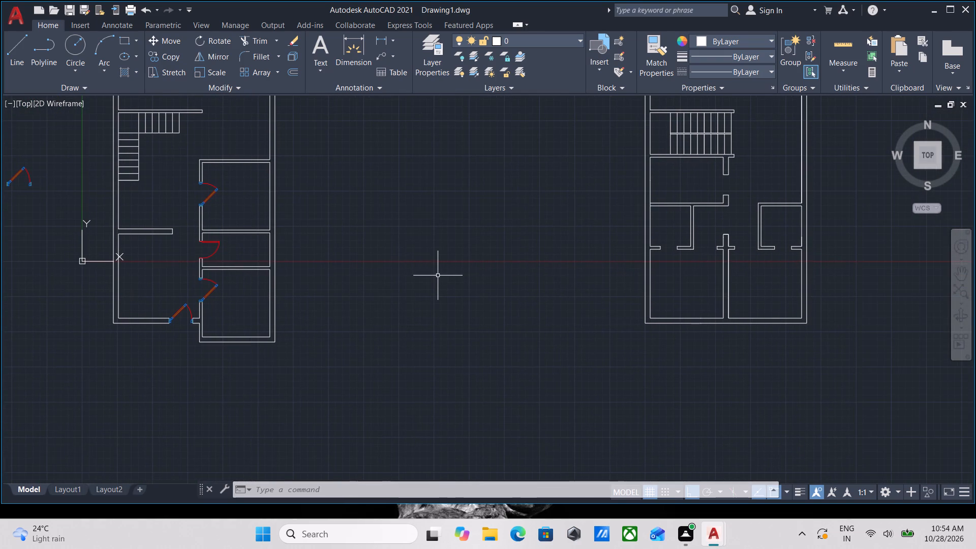
middle_click_drag(384, 270, 397, 325)
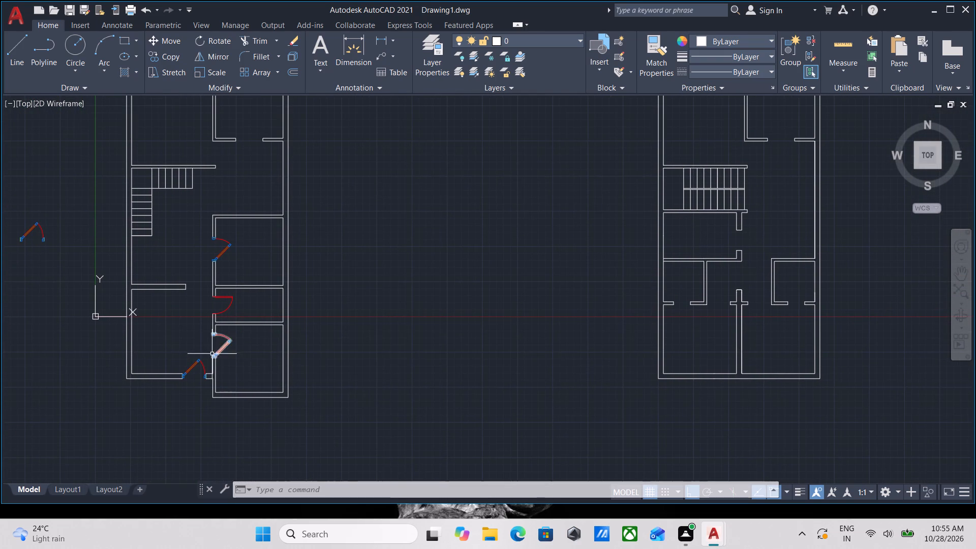
Copy the original plan's front entrance door by its hinge-side jamb midpoint into the reworked plan's opening just west of the central wall.
middle_click_drag(256, 359, 392, 361)
scroll(342, 353, "up", 3)
scroll(270, 390, "up", 1)
middle_click_drag(270, 389, 322, 355)
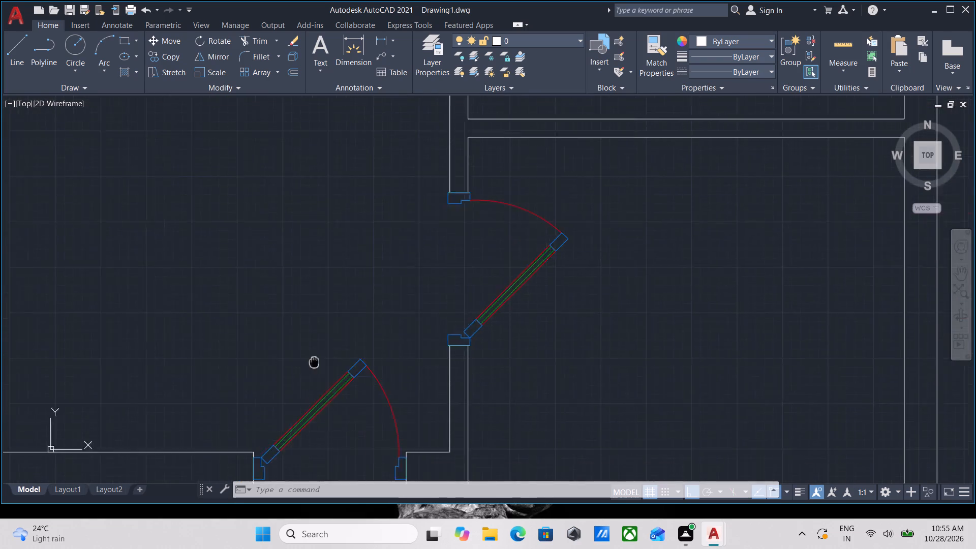
middle_click_drag(322, 355, 369, 319)
left_click_drag(388, 380, 372, 356)
left_click(330, 285)
scroll(335, 285, "down", 1)
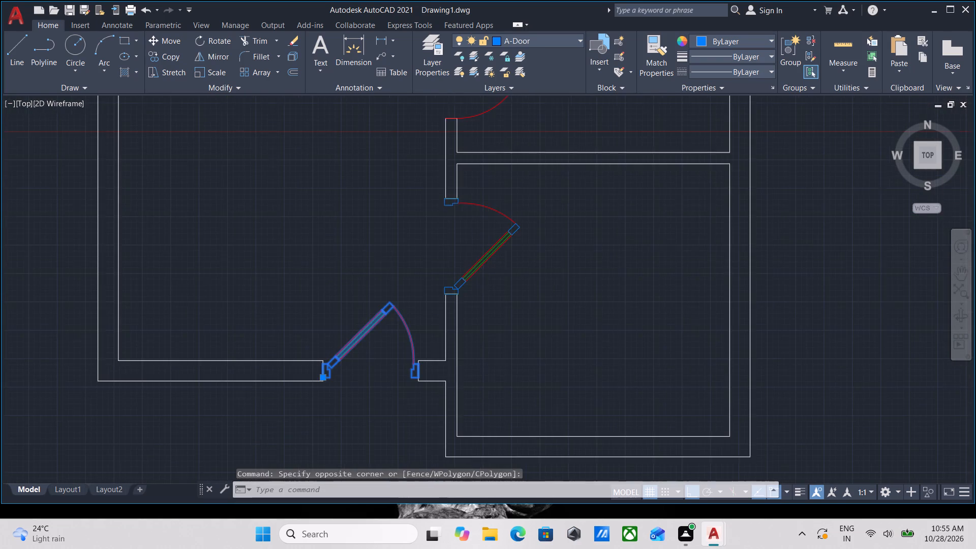
scroll(335, 285, "down", 1)
middle_click_drag(335, 285, 374, 295)
type("CO")
key("Return")
scroll(387, 373, "up", 3)
scroll(314, 314, "up", 1)
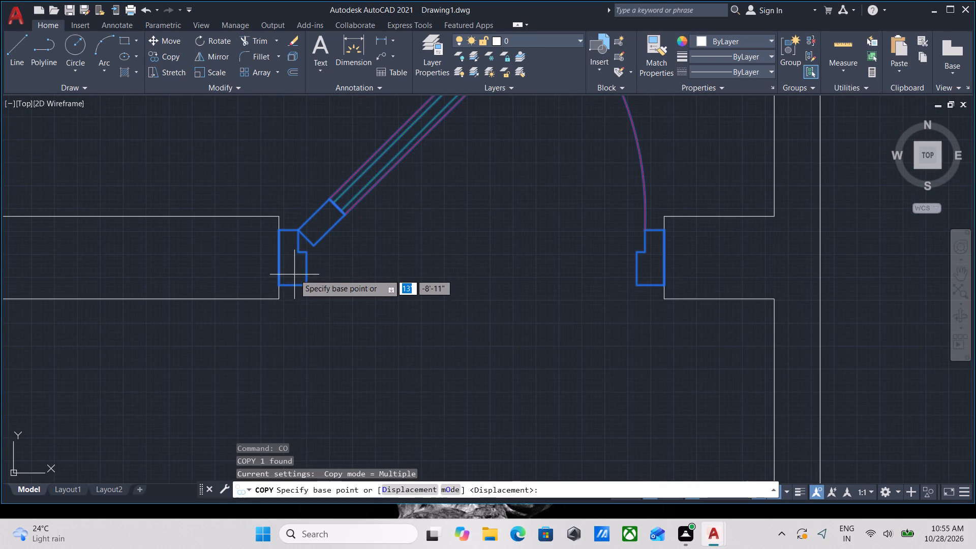
left_click(277, 258)
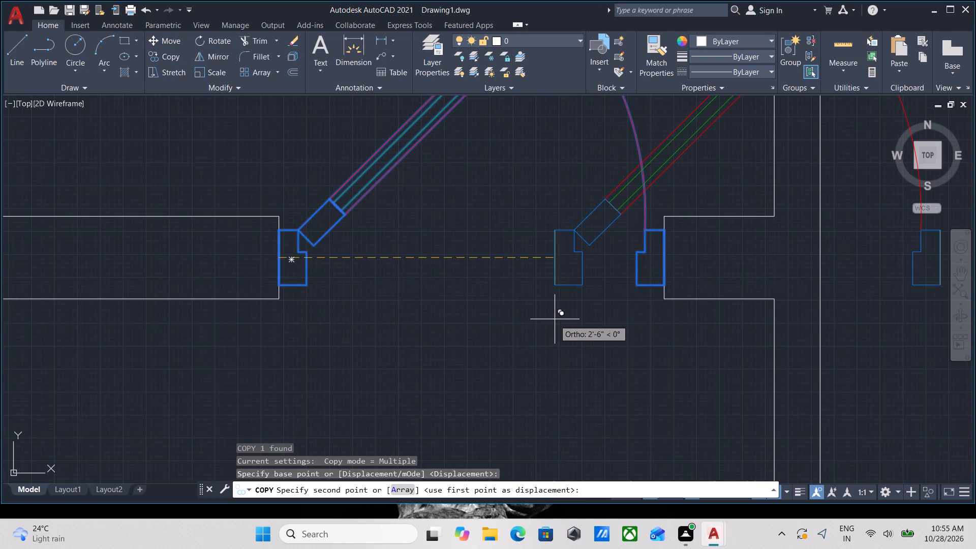
key("F8")
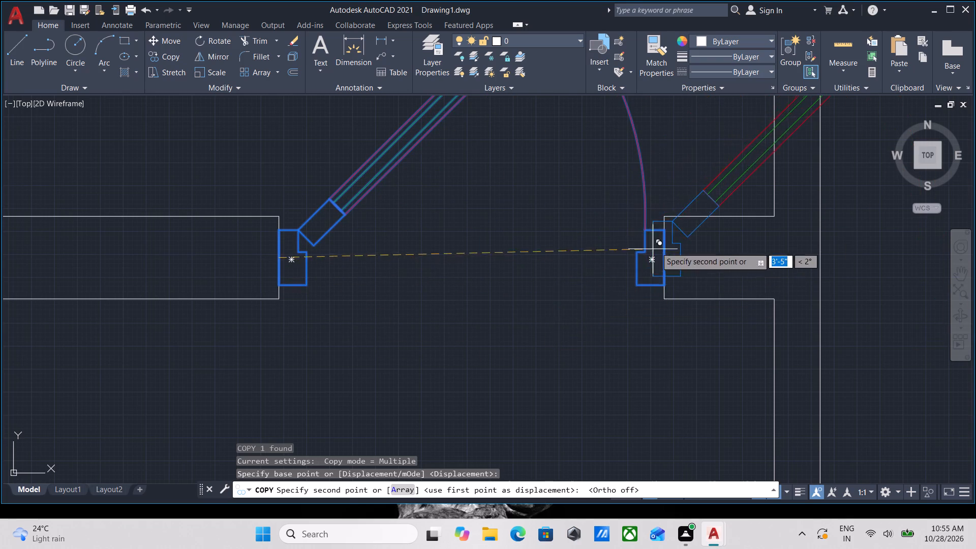
scroll(658, 246, "down", 3)
middle_click_drag(664, 274, 377, 338)
scroll(375, 338, "up", 1)
scroll(593, 249, "down", 2)
middle_click_drag(593, 249, 216, 339)
scroll(540, 243, "down", 2)
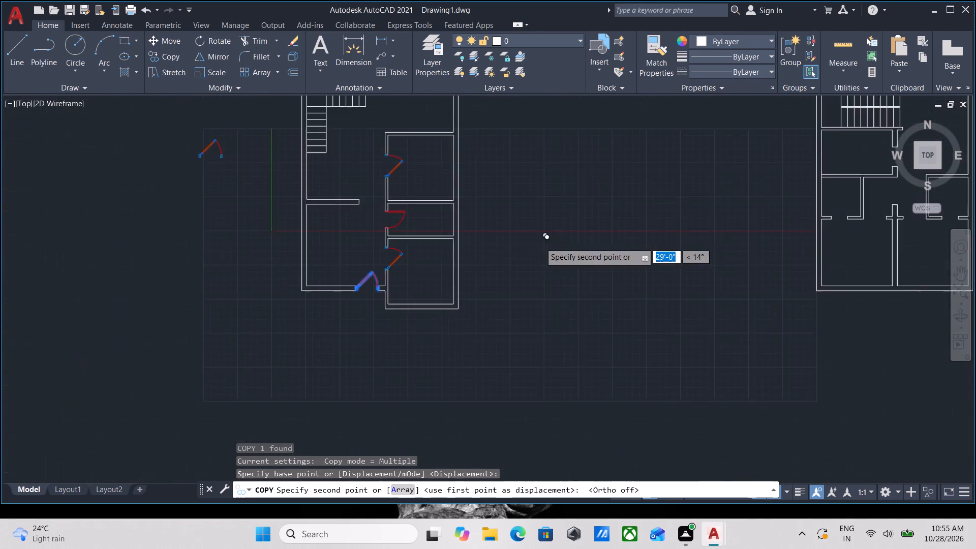
middle_click_drag(539, 242, 352, 318)
scroll(673, 278, "up", 3)
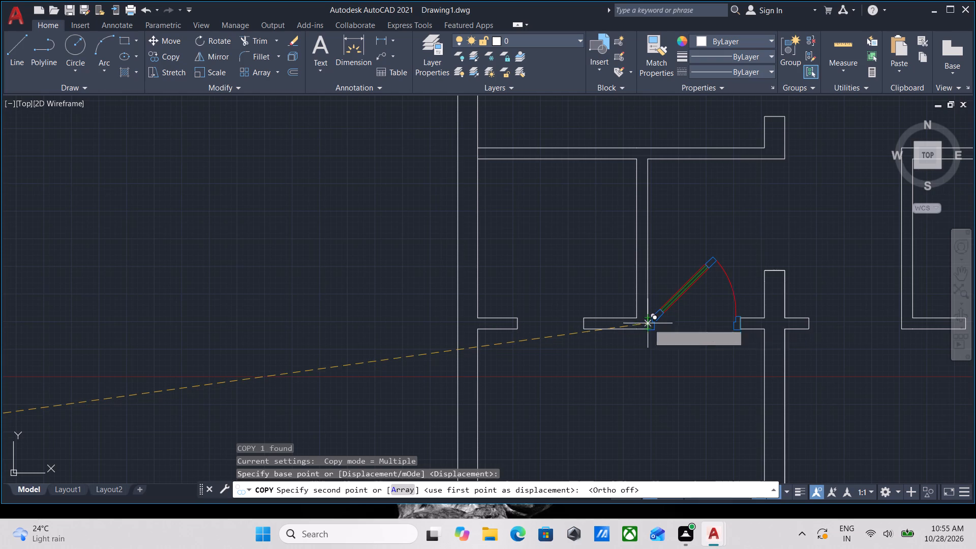
scroll(649, 323, "up", 5)
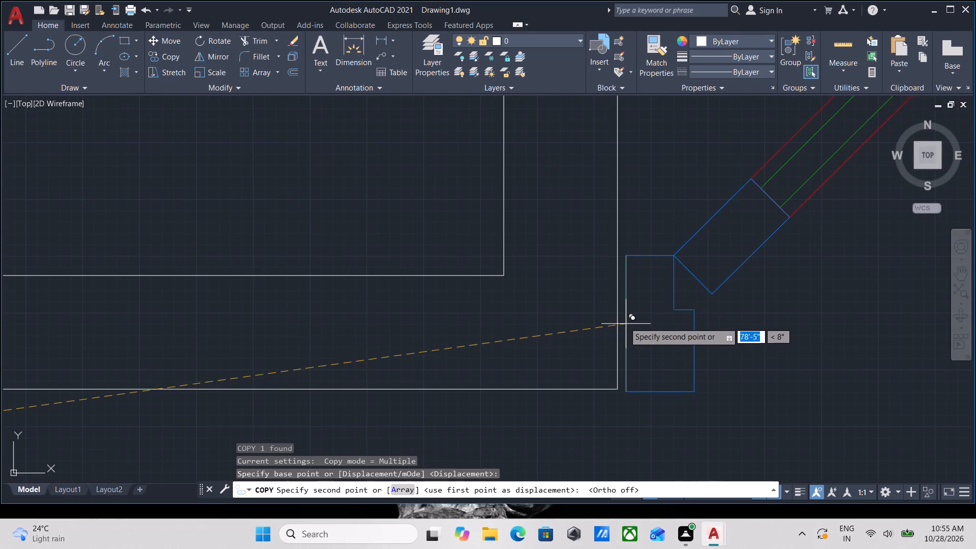
scroll(623, 322, "down", 3)
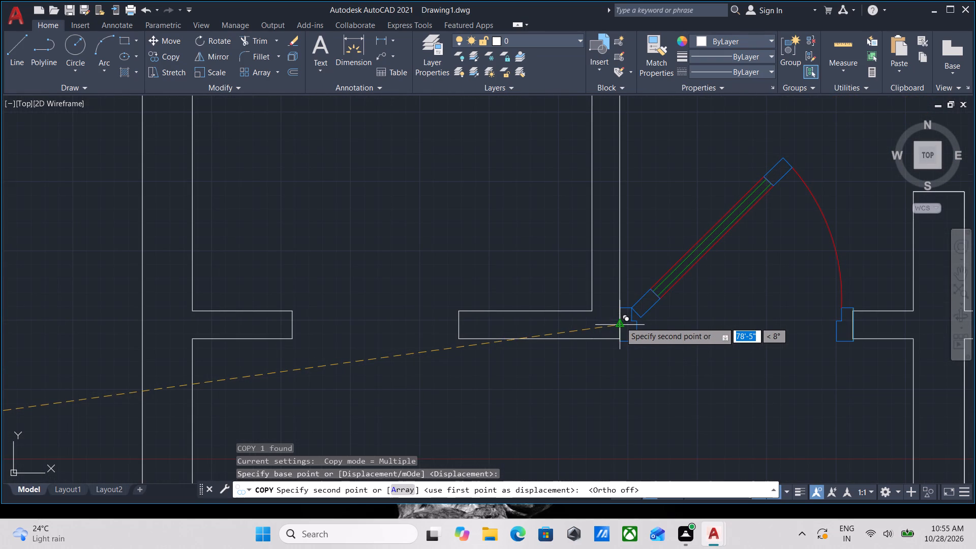
scroll(620, 321, "up", 2)
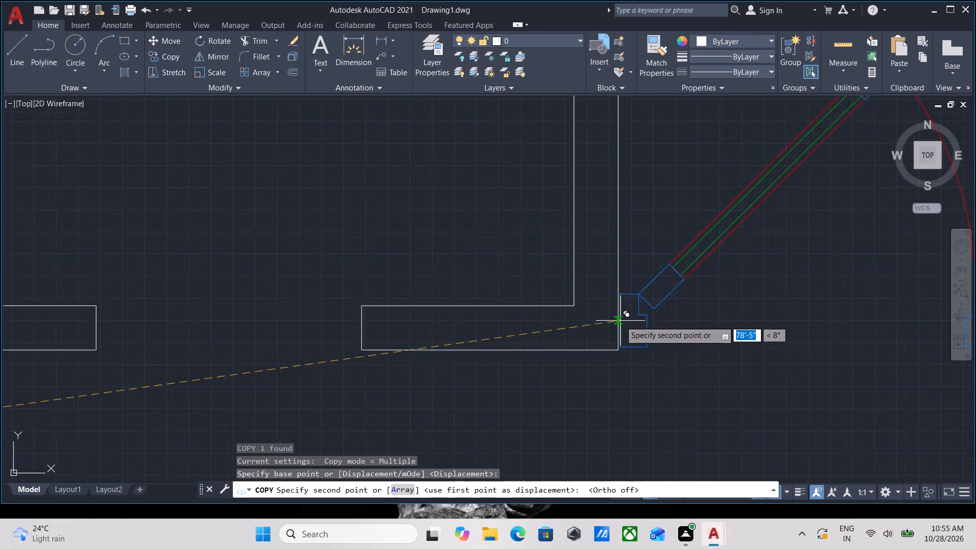
scroll(620, 321, "up", 1)
left_click(611, 340)
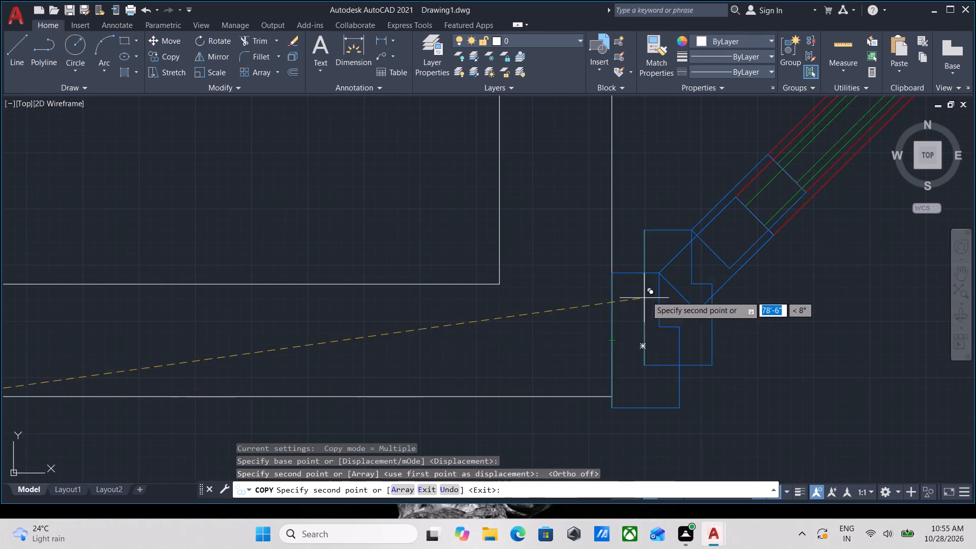
scroll(647, 295, "down", 3)
middle_click_drag(647, 295, 533, 337)
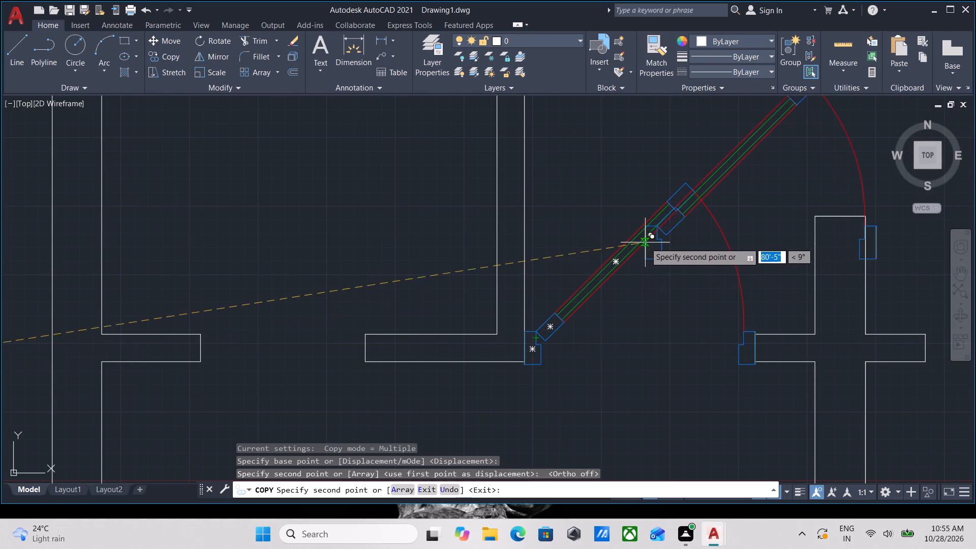
key("Escape")
Move the copied door so its hinge jamb's lower corner meets the lower corner of the adjoining wall end.
left_click(742, 249)
left_click(655, 251)
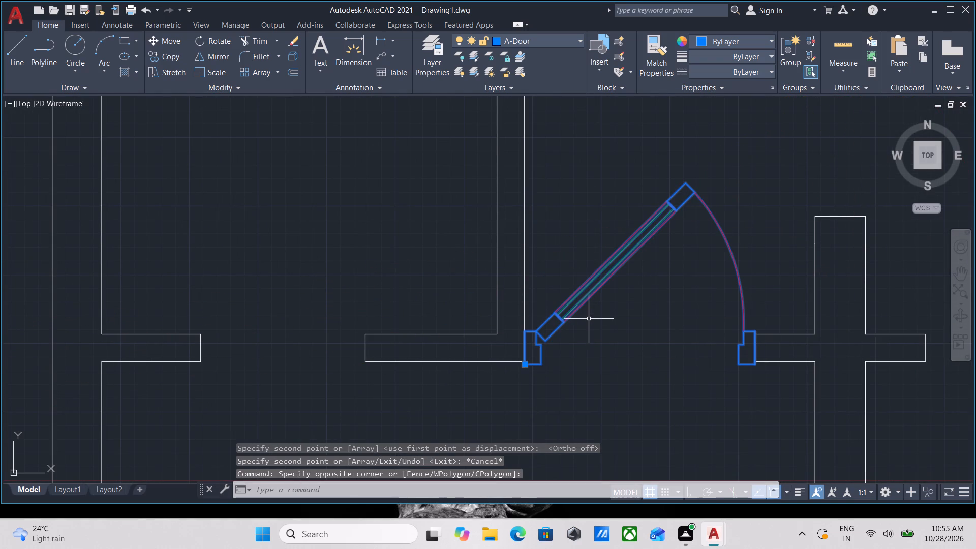
key("m")
key("Return")
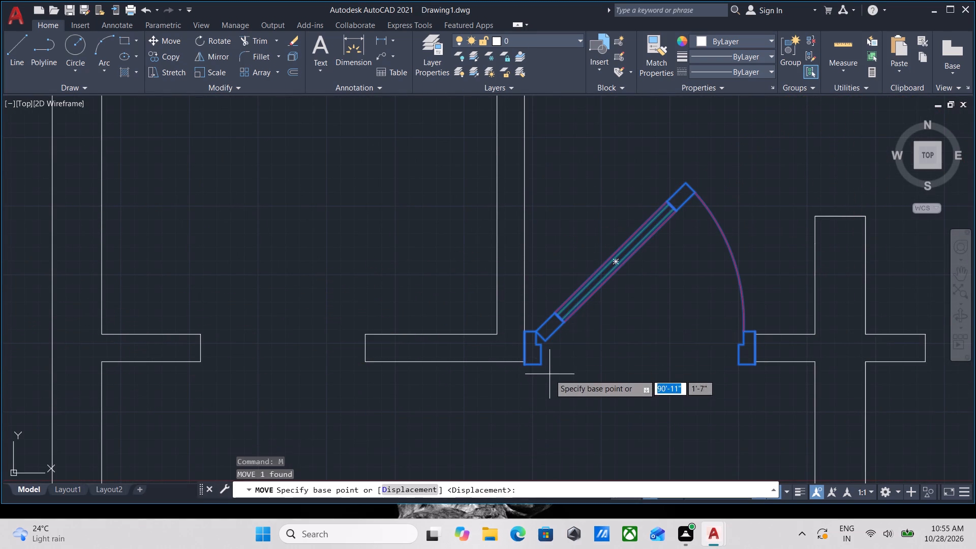
scroll(553, 364, "up", 3)
scroll(477, 379, "up", 3)
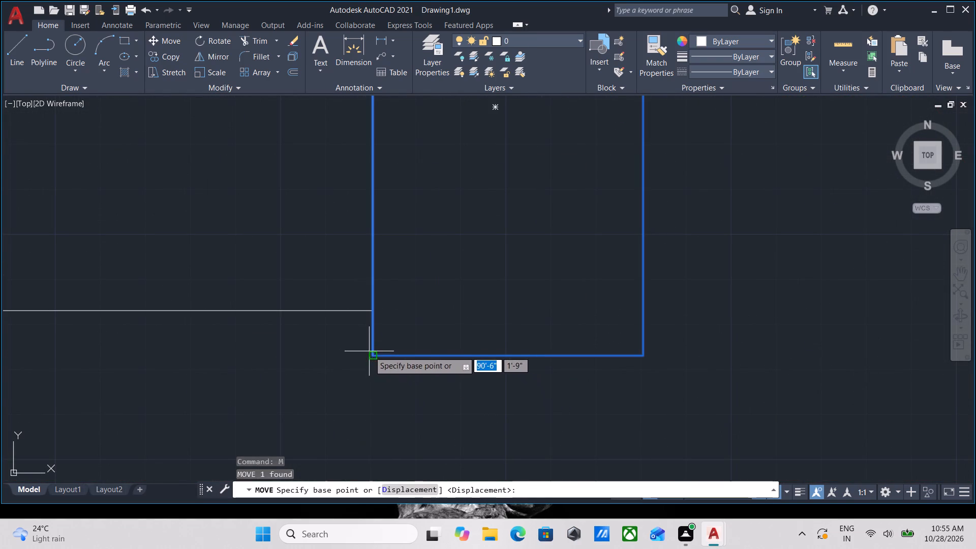
left_click(373, 356)
left_click(369, 308)
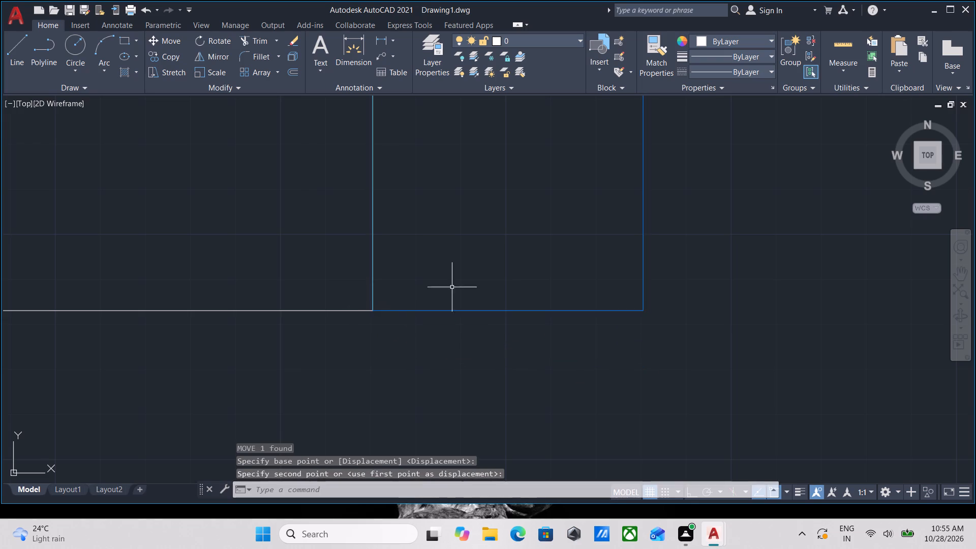
Mirror the door about the vertical centreline of the central wall stub into the opposite opening, keeping the source door.
scroll(512, 271, "down", 6)
middle_click_drag(623, 266, 408, 311)
scroll(572, 243, "down", 1)
middle_click_drag(574, 245, 505, 284)
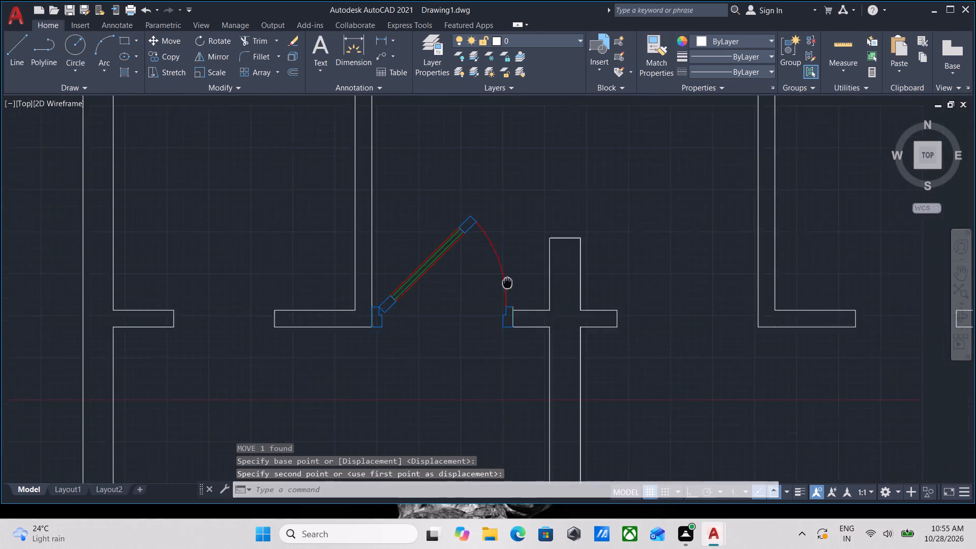
middle_click_drag(505, 284, 494, 290)
scroll(537, 254, "down", 2)
middle_click_drag(544, 257, 568, 299)
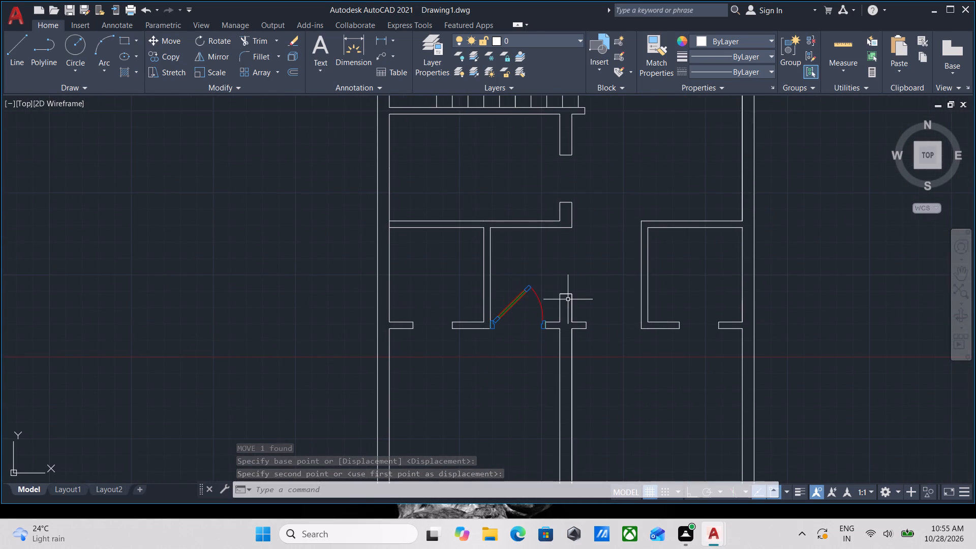
scroll(516, 315, "up", 2)
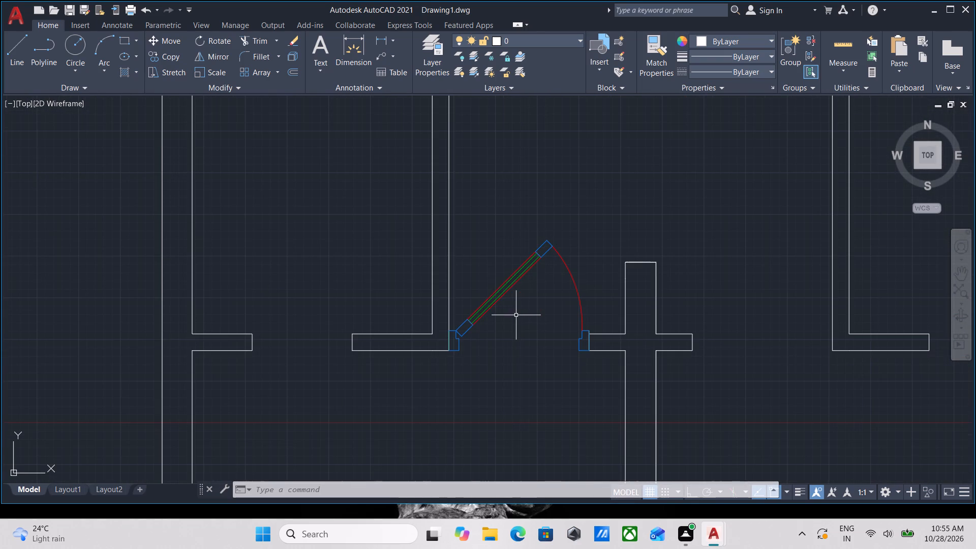
left_click(516, 314)
left_click(488, 260)
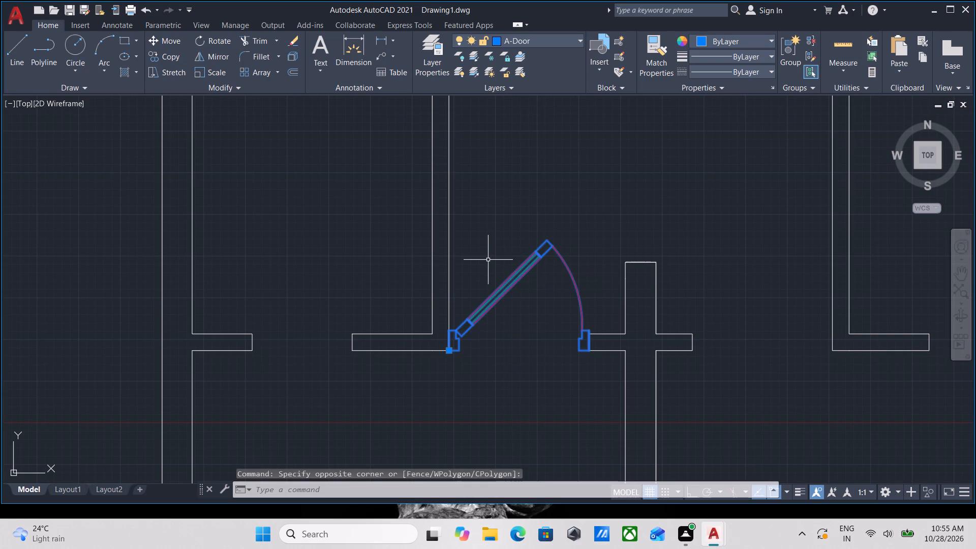
type("MI")
key("Return")
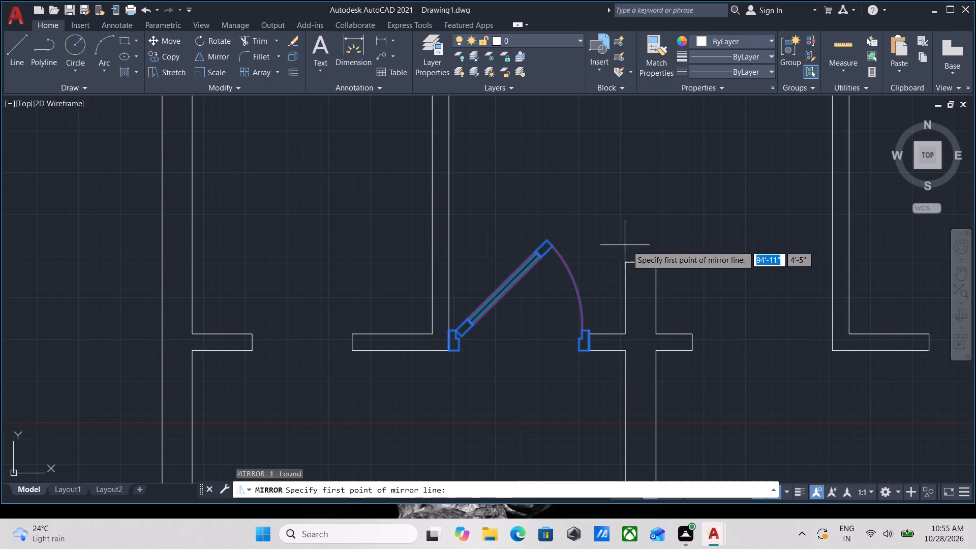
left_click(640, 260)
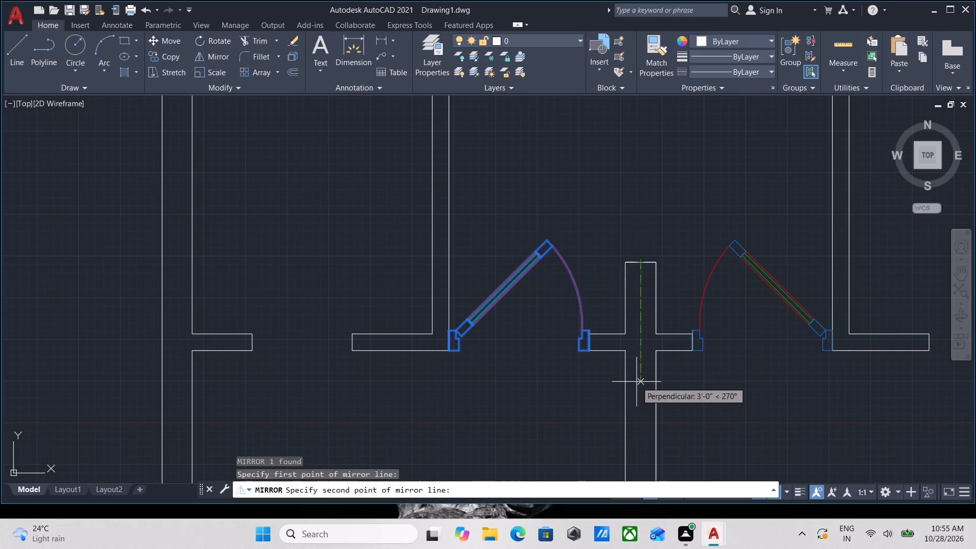
key("F8")
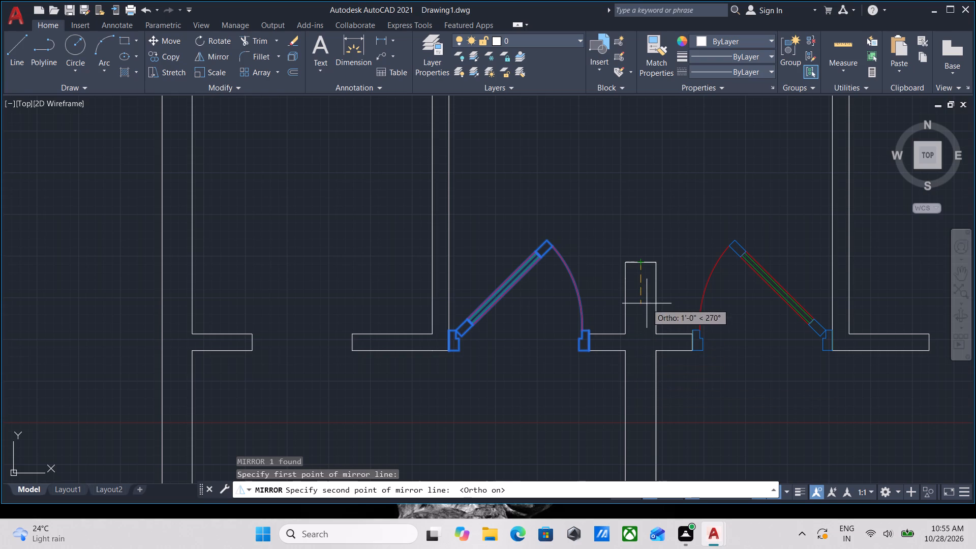
left_click(646, 410)
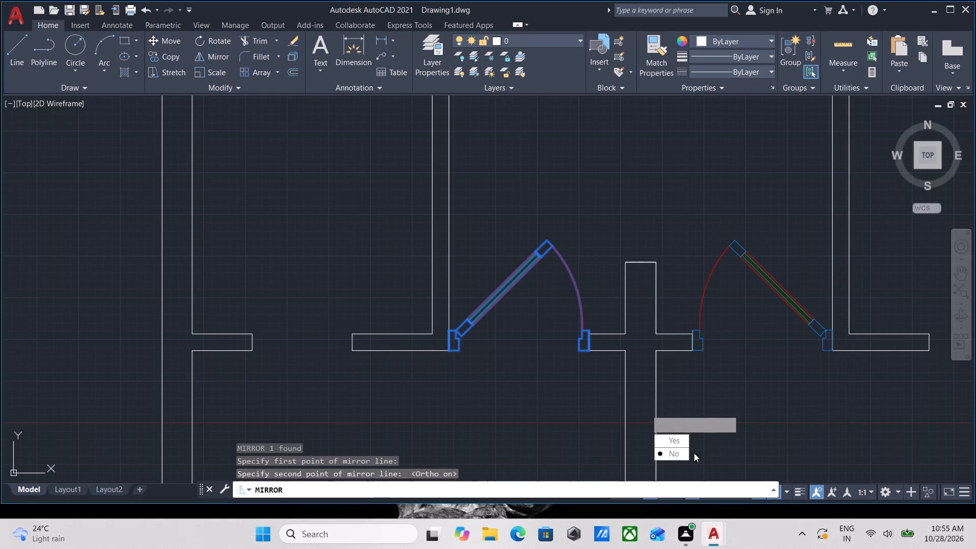
left_click_drag(681, 452, 646, 410)
Copy the original plan's small middle-room swing door by its upper jamb corner into the empty space between the two plans.
scroll(726, 302, "down", 1)
middle_click_drag(726, 302, 597, 312)
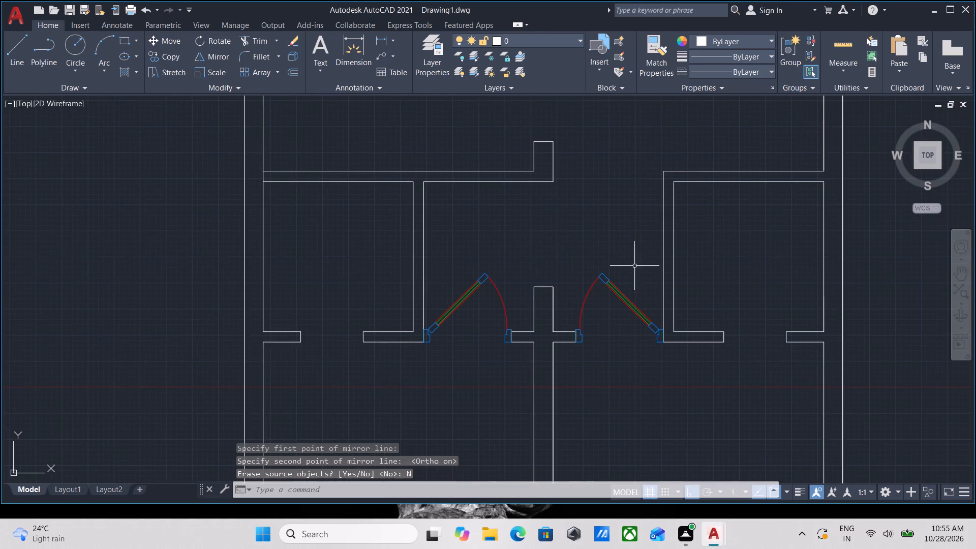
scroll(639, 255, "down", 1)
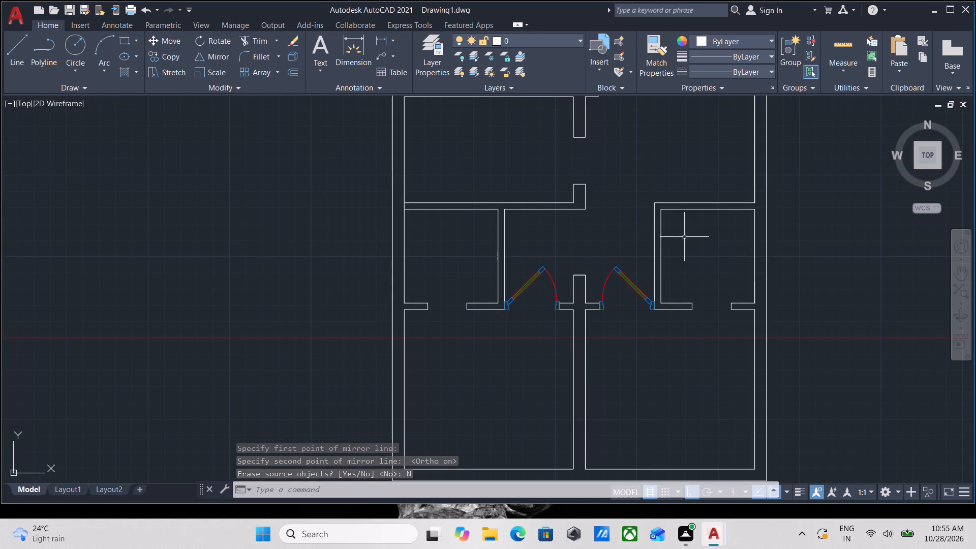
scroll(651, 275, "down", 1)
scroll(651, 275, "up", 1)
middle_click_drag(425, 270, 451, 286)
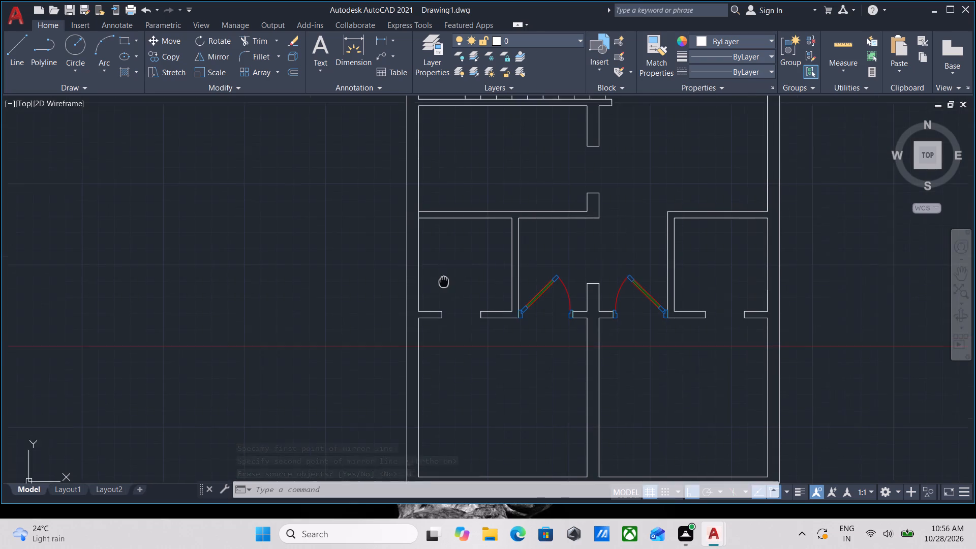
middle_click_drag(451, 286, 566, 348)
scroll(588, 329, "down", 3)
middle_click_drag(424, 318, 556, 322)
scroll(440, 314, "up", 3)
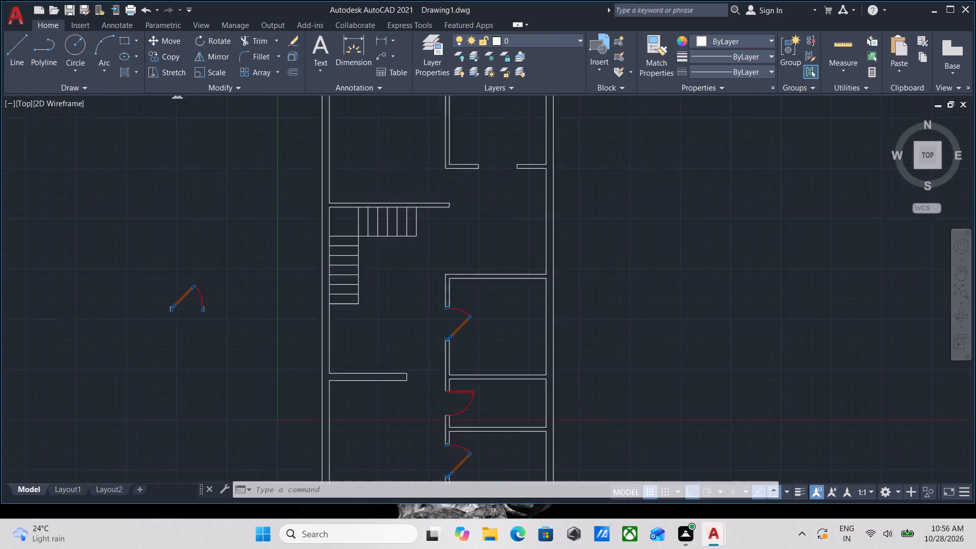
scroll(440, 314, "up", 1)
scroll(440, 314, "down", 2)
middle_click_drag(440, 314, 507, 259)
scroll(543, 359, "up", 3)
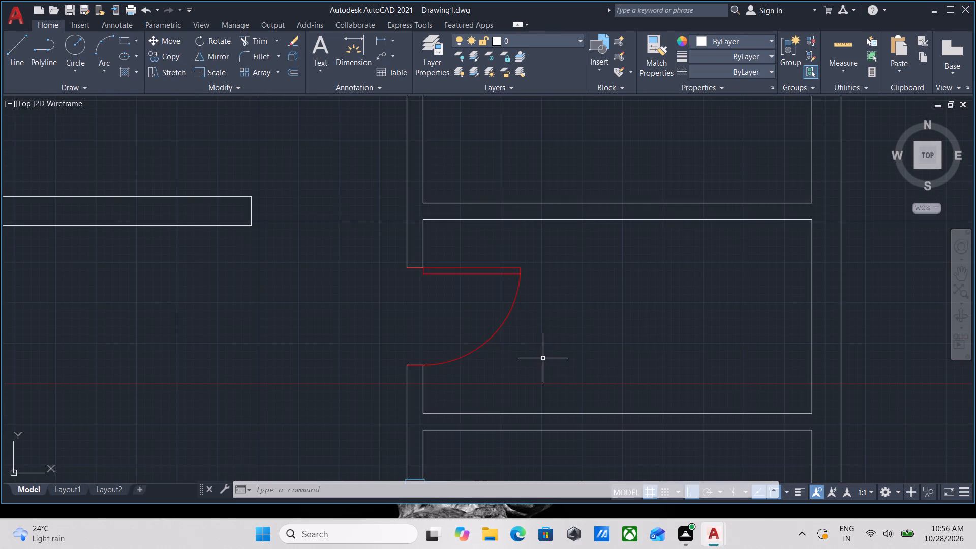
left_click(543, 358)
left_click(475, 294)
type("CO")
key("Return")
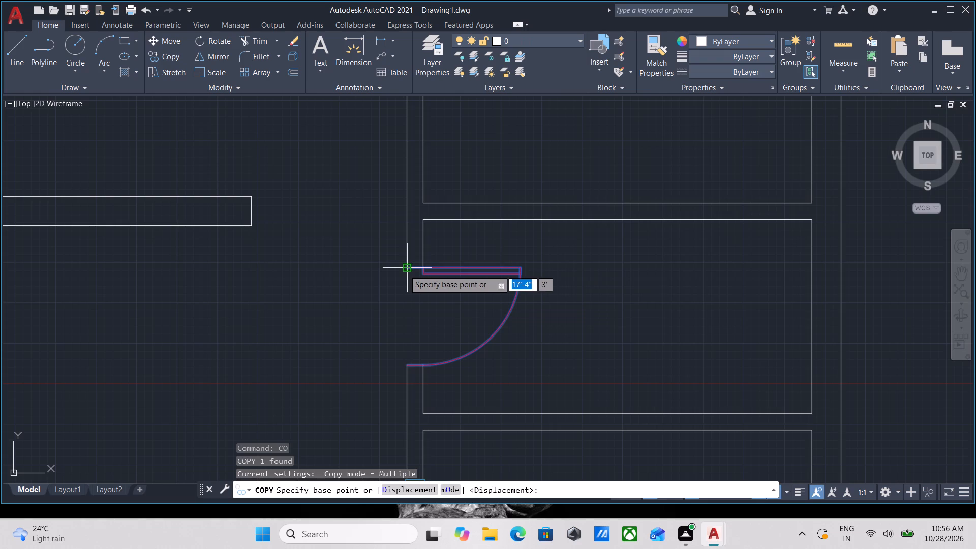
left_click(405, 270)
key("F8")
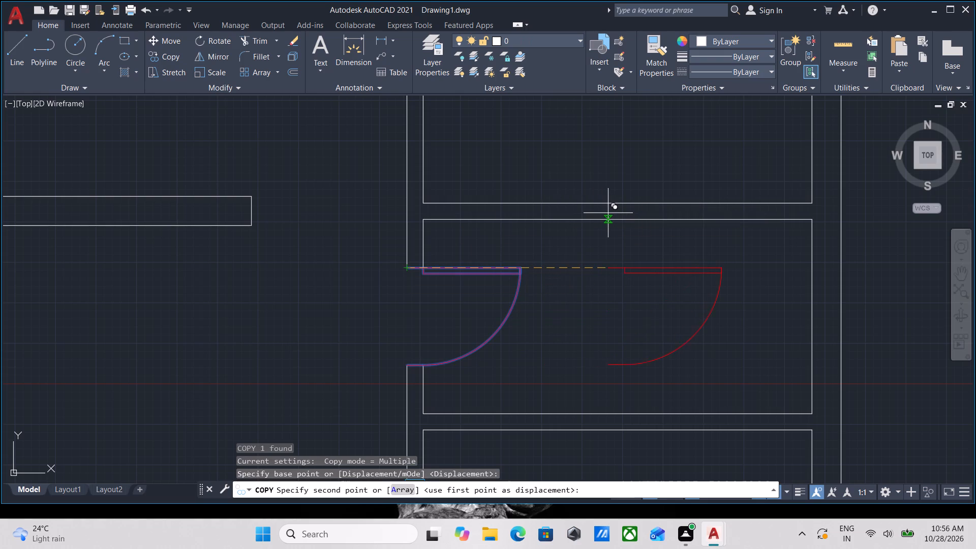
scroll(675, 175, "down", 2)
middle_click_drag(667, 173, 292, 266)
scroll(539, 264, "down", 4)
middle_click_drag(622, 272, 522, 326)
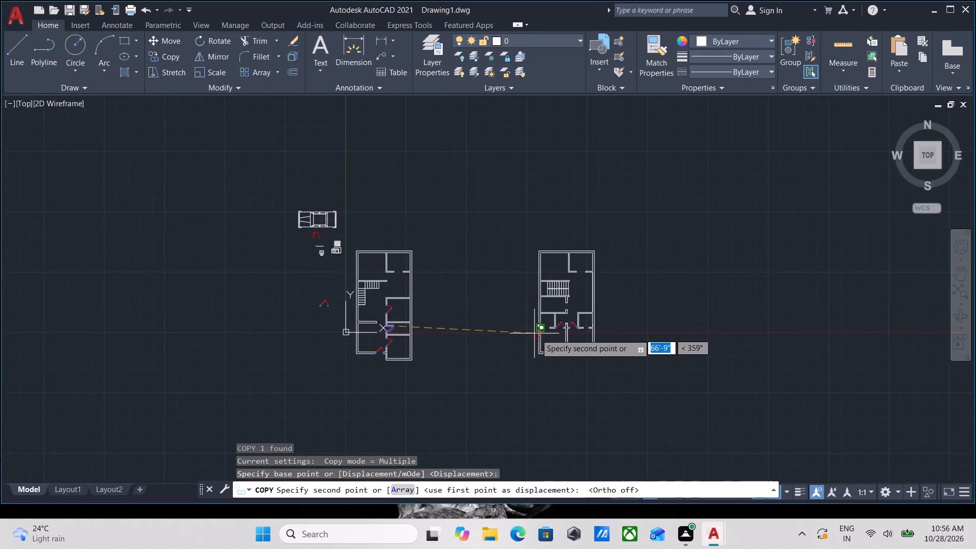
scroll(570, 337, "up", 6)
middle_click_drag(106, 271, 114, 273)
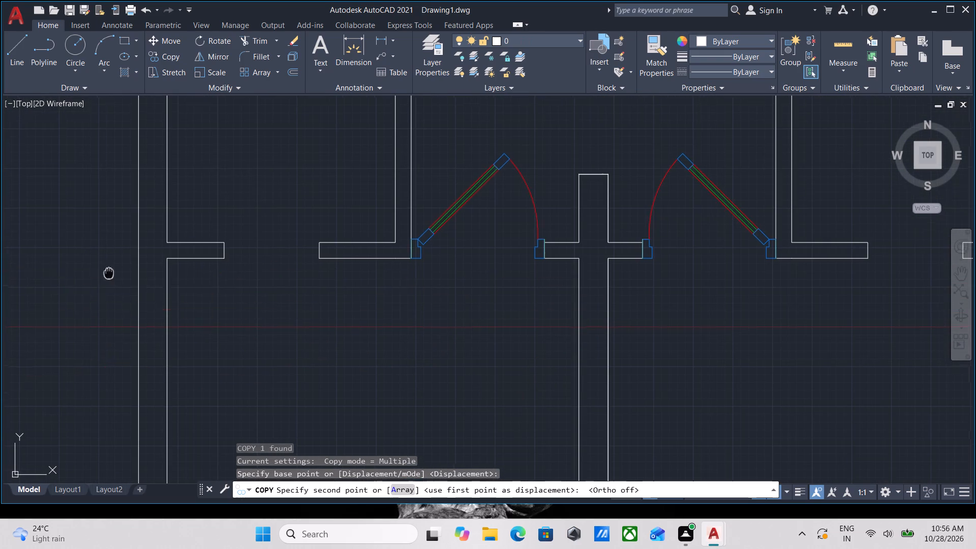
middle_click_drag(114, 273, 573, 265)
scroll(301, 282, "down", 1)
middle_click_drag(307, 286, 651, 291)
left_click(329, 311)
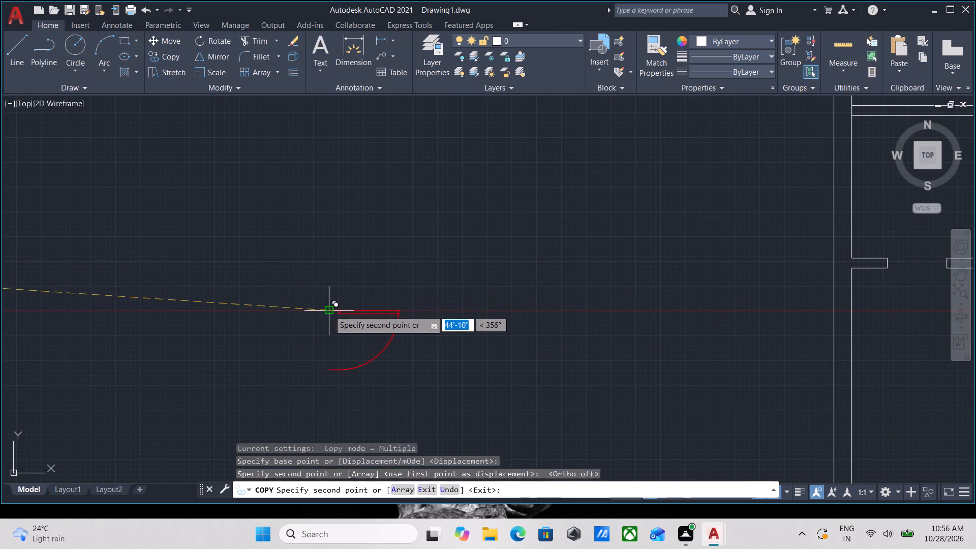
key("Escape")
Rotate the small swing door copied between the two plans 90° counterclockwise about its upper jamb corner.
left_click(409, 359)
left_click(325, 291)
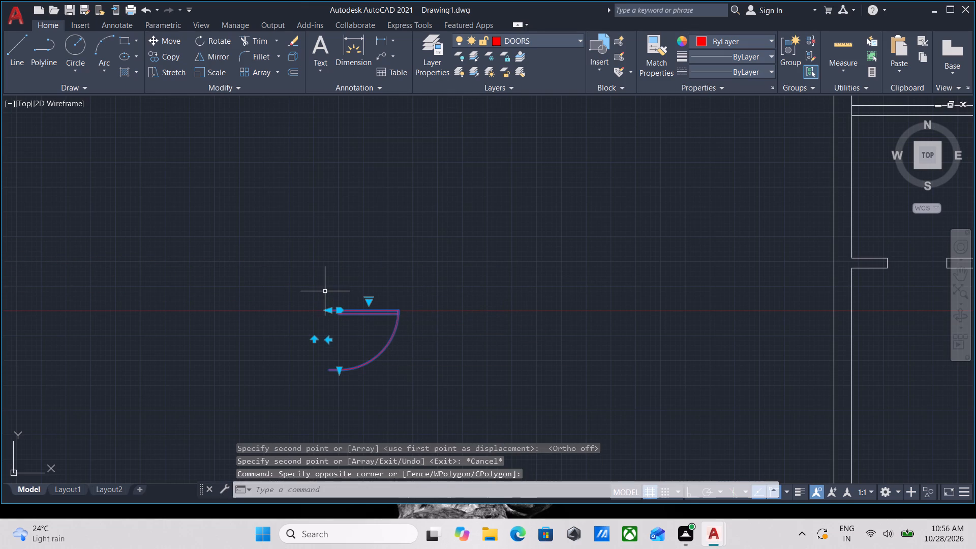
type("RO")
key("Return")
scroll(323, 319, "up", 2)
left_click(338, 297)
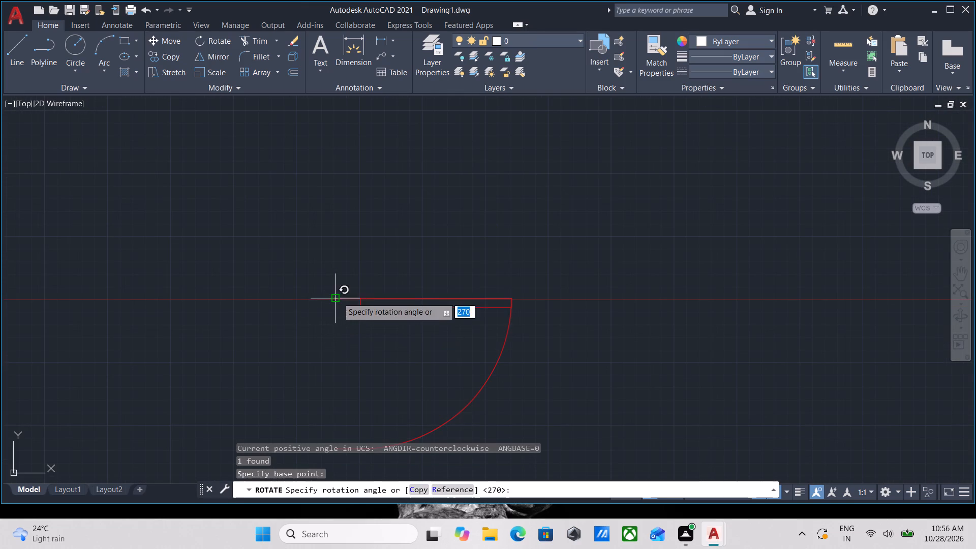
key("F8")
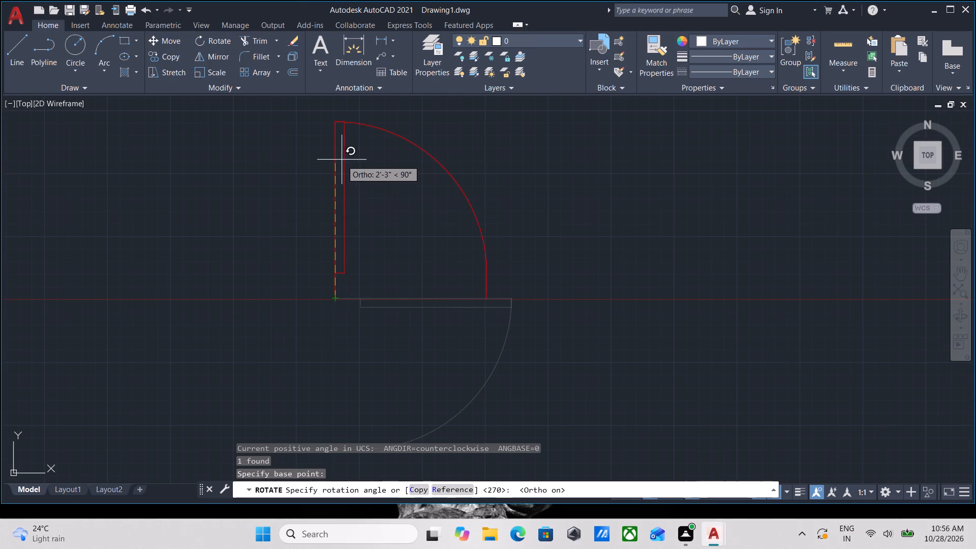
scroll(342, 160, "down", 1)
middle_click_drag(342, 160, 404, 333)
scroll(402, 333, "up", 1)
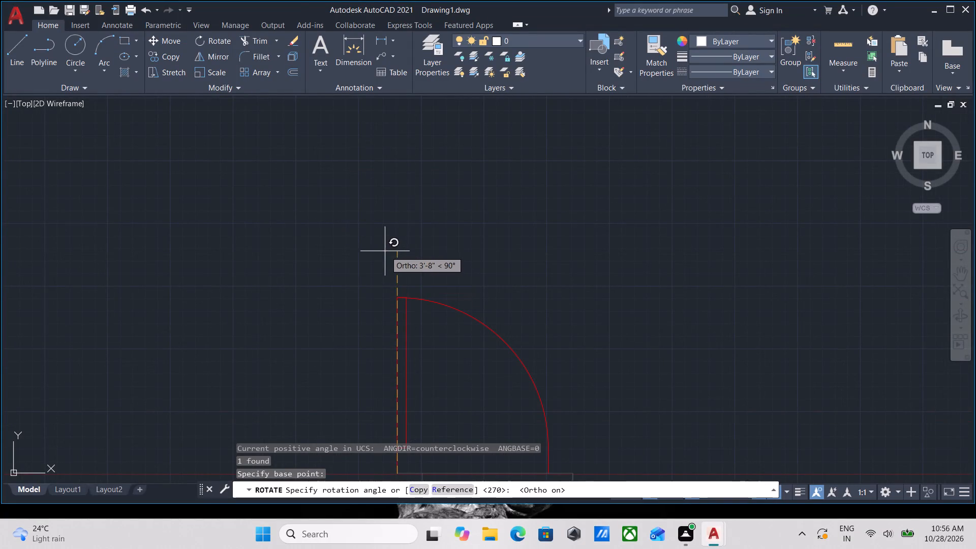
scroll(385, 251, "down", 3)
left_click(380, 228)
scroll(420, 336, "up", 2)
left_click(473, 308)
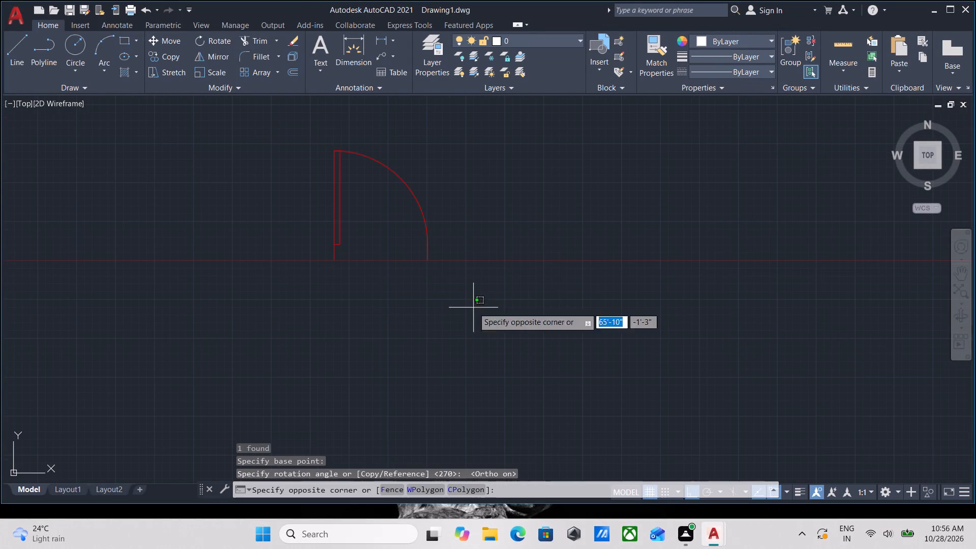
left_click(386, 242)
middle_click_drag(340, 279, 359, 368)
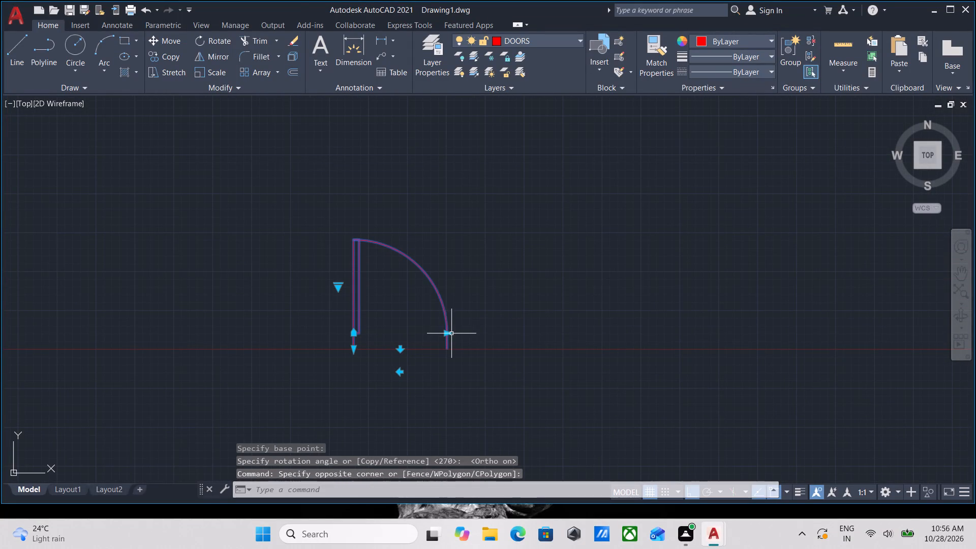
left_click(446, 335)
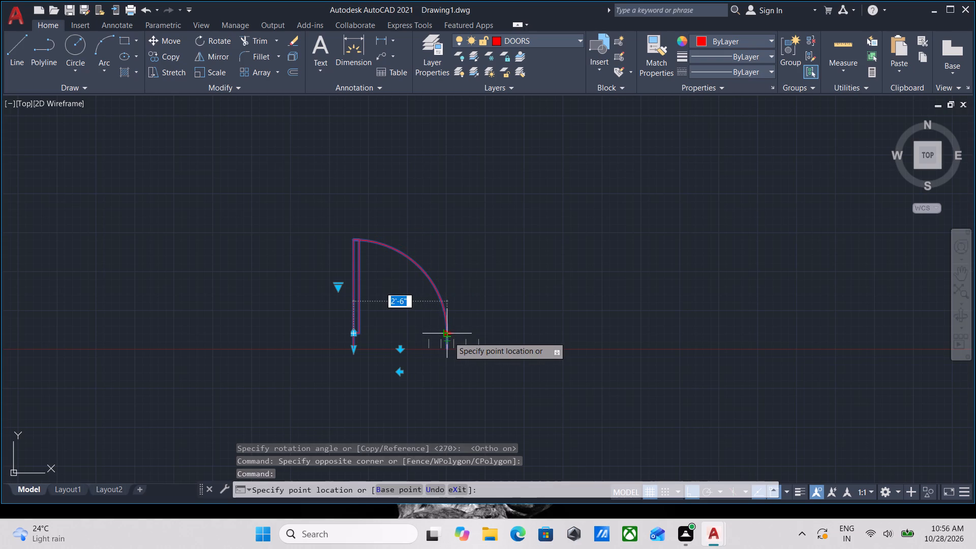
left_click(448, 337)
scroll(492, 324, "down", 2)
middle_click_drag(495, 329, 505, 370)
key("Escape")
Copy the rotated swing door by its hinge-side lower corner to the lower wall-end corner of the reworked plan's west small-room opening.
left_click_drag(522, 424, 511, 414)
left_click(443, 350)
type("CO")
key("Return")
scroll(434, 377, "up", 2)
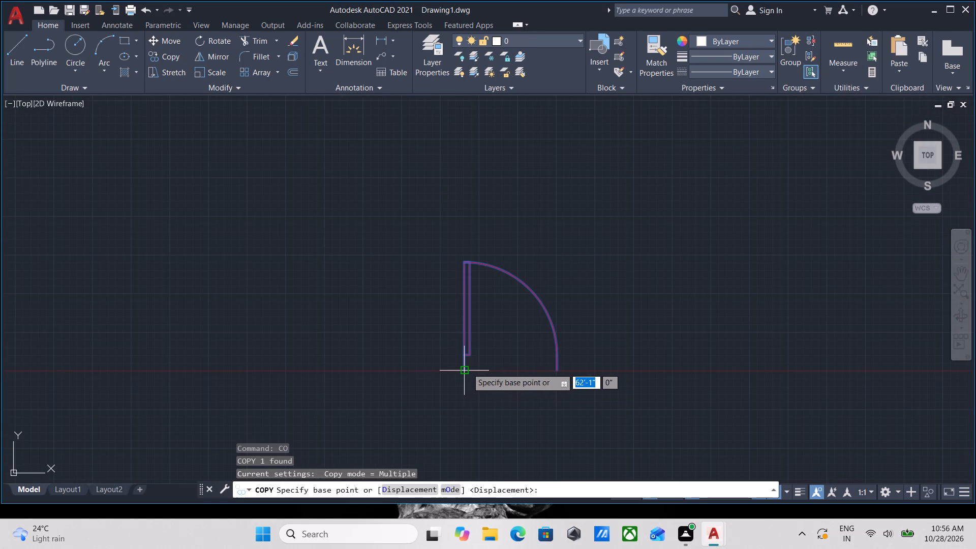
left_click(466, 368)
key("F8")
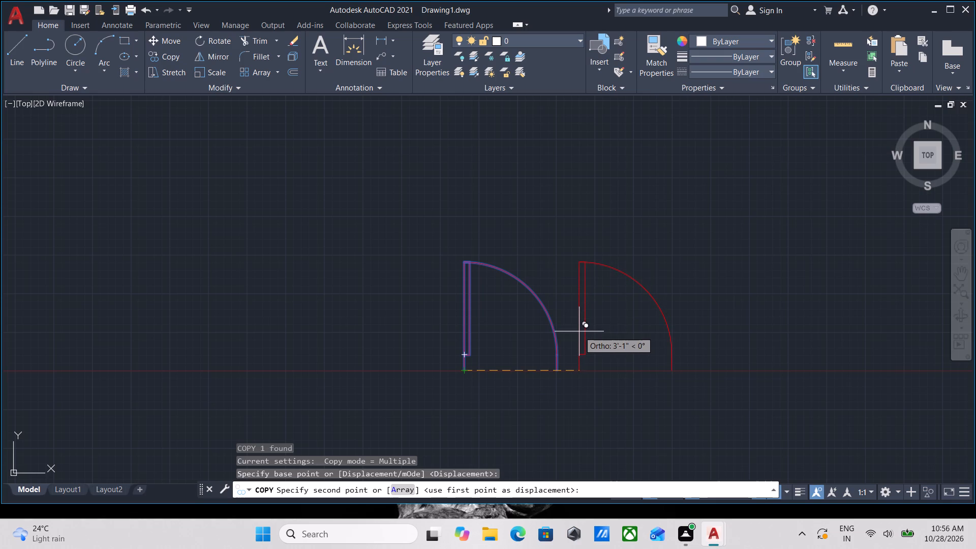
scroll(594, 312, "down", 2)
middle_click_drag(589, 312, 204, 366)
scroll(503, 353, "up", 2)
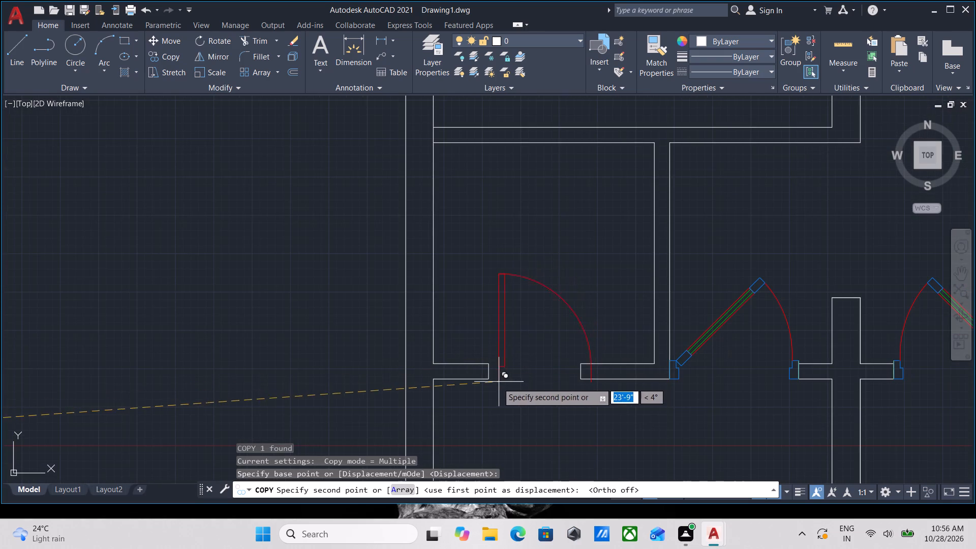
left_click(491, 378)
Place another copy of the swing door at the lower wall-end corner of the east small-room opening and finish copying.
scroll(514, 346, "down", 1)
middle_click_drag(509, 348, 79, 370)
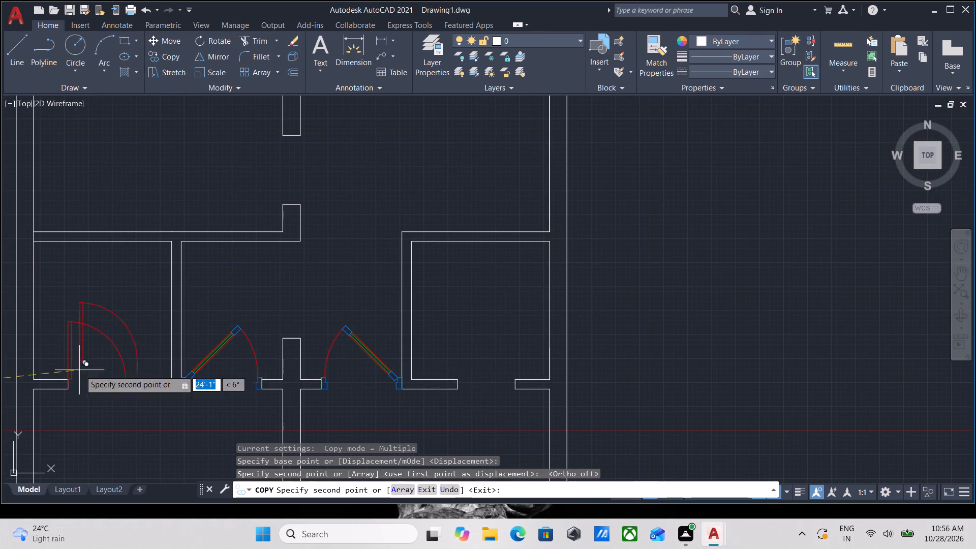
left_click(461, 390)
scroll(473, 355, "down", 3)
scroll(454, 366, "up", 2)
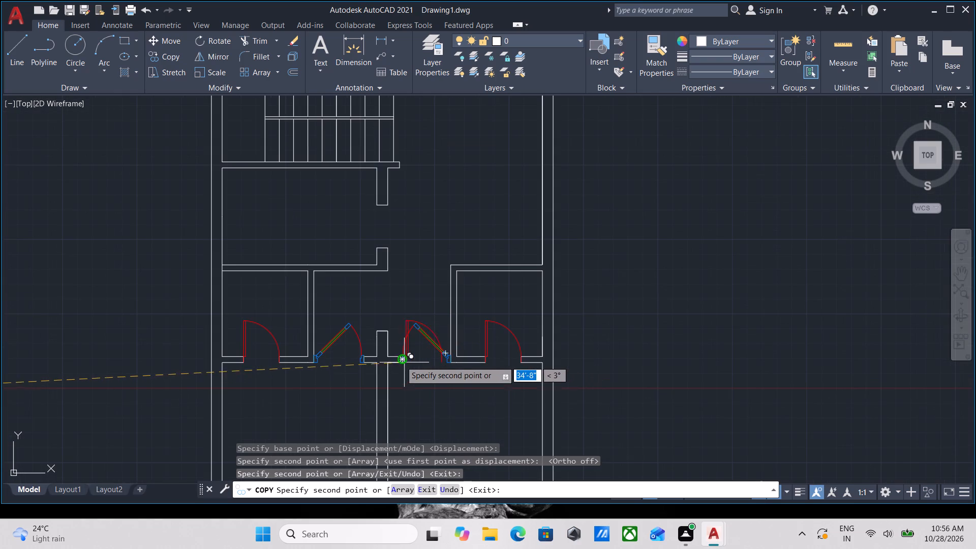
key("Escape")
Rotate the loose framed door west of the original plan 90° counterclockwise about its hinge jamb's outer lower corner.
scroll(412, 351, "down", 2)
middle_click_drag(412, 351, 427, 405)
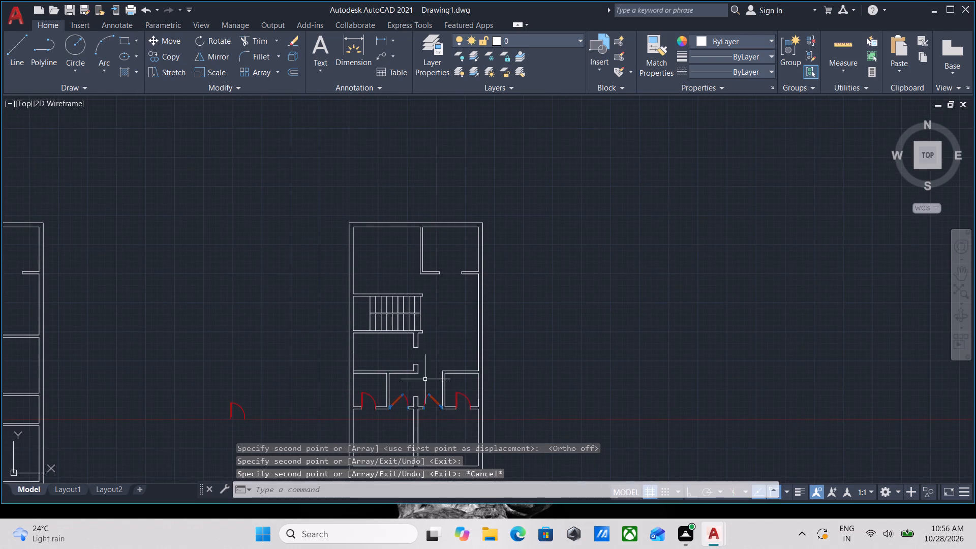
middle_click_drag(425, 379, 426, 388)
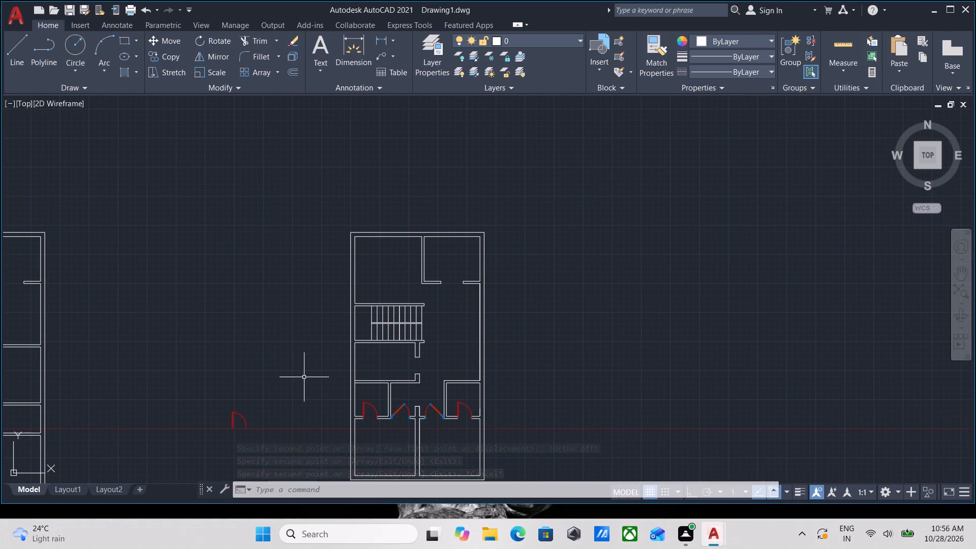
scroll(172, 316, "down", 2)
middle_click_drag(168, 331, 344, 329)
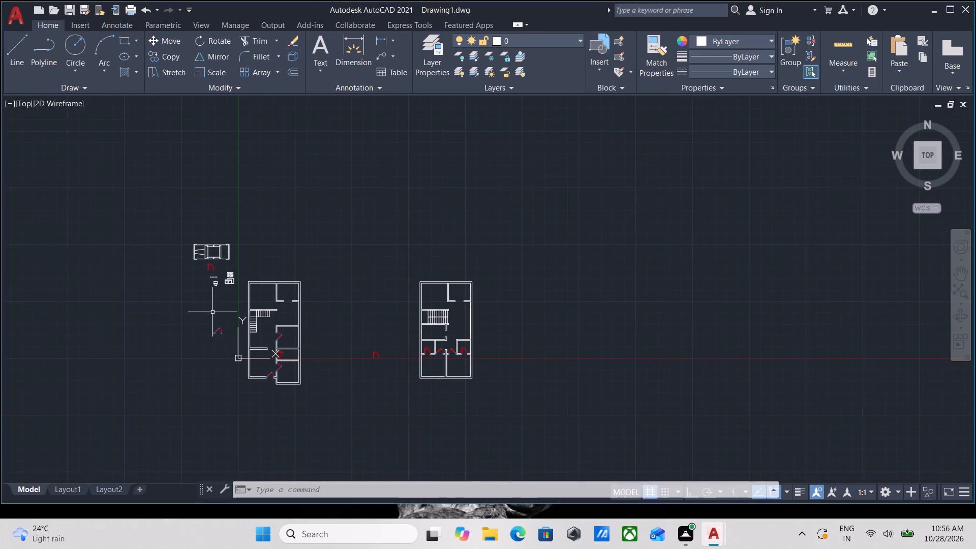
scroll(213, 332, "up", 4)
scroll(228, 324, "down", 2)
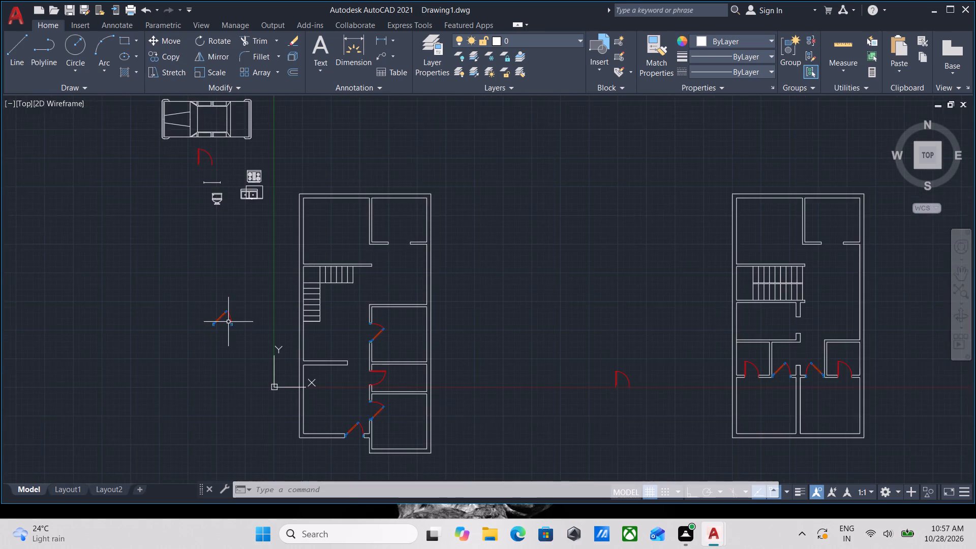
middle_click_drag(228, 323, 162, 331)
scroll(163, 331, "down", 1)
scroll(132, 321, "up", 1)
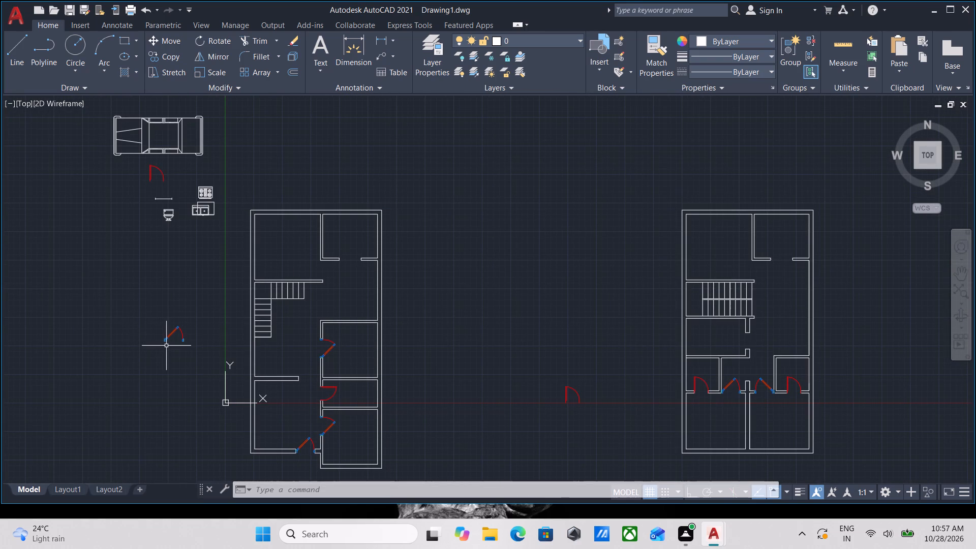
scroll(166, 346, "up", 2)
middle_click_drag(166, 346, 201, 405)
left_click(255, 396)
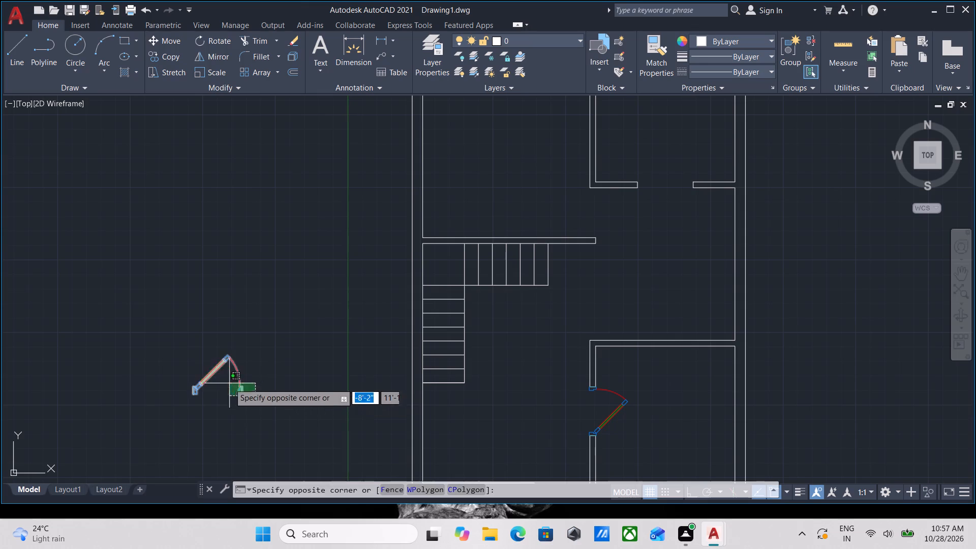
left_click(200, 373)
scroll(200, 373, "down", 2)
middle_click_drag(200, 373, 218, 398)
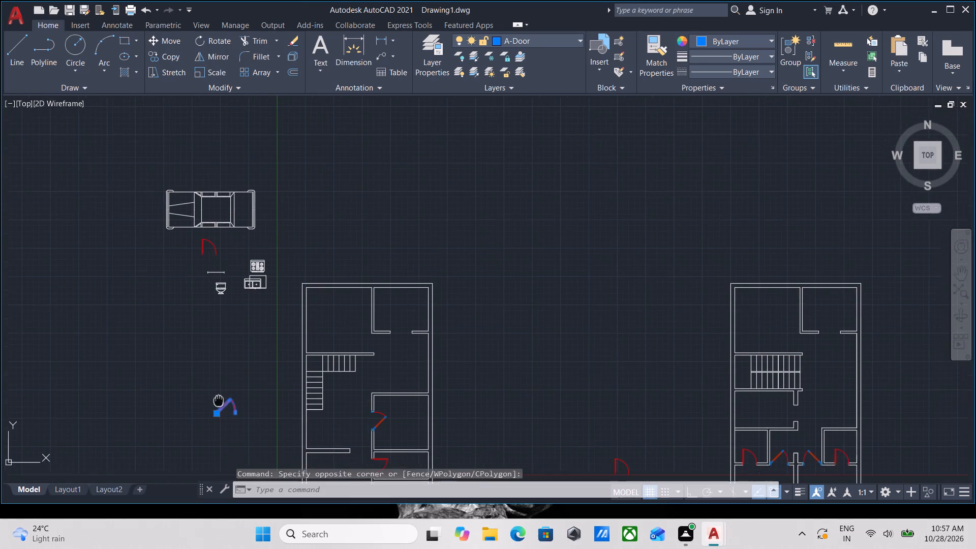
middle_click_drag(218, 398, 221, 377)
scroll(228, 392, "up", 2)
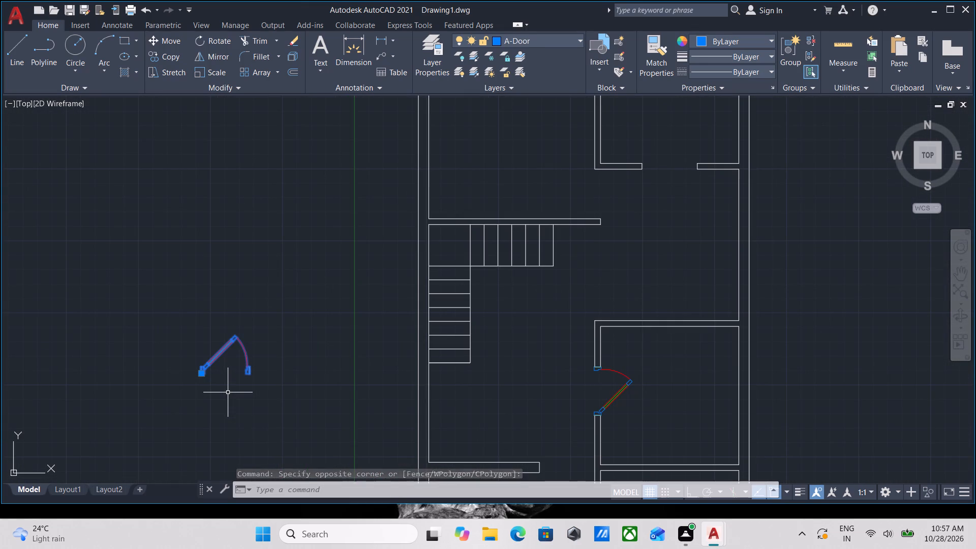
type("RO")
key("Return")
scroll(228, 392, "up", 2)
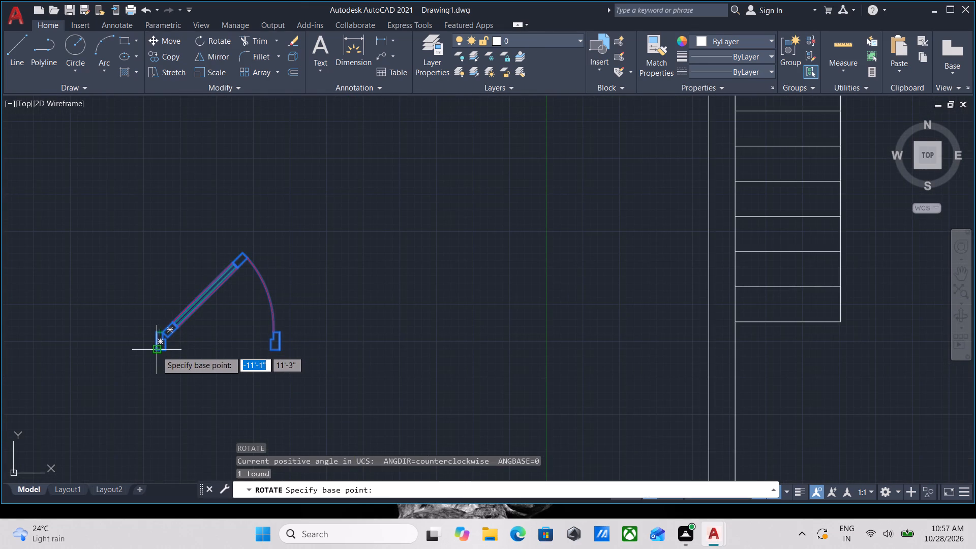
left_click(156, 351)
scroll(158, 297, "down", 2)
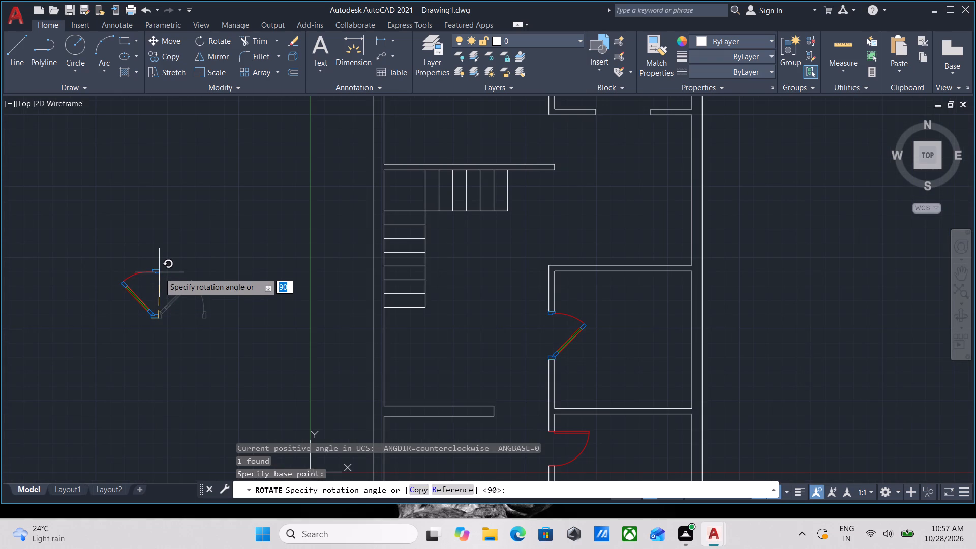
key("F8")
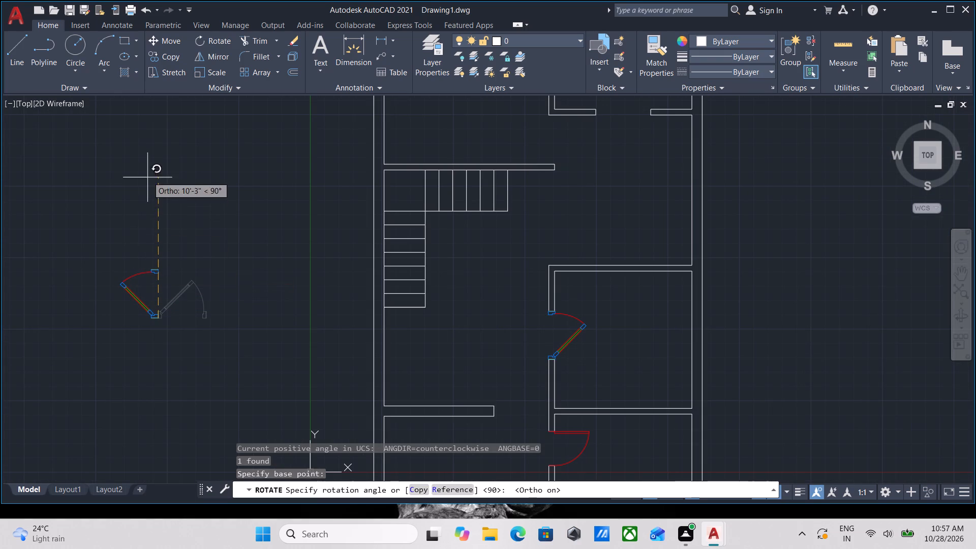
scroll(148, 249, "up", 3)
left_click(178, 300)
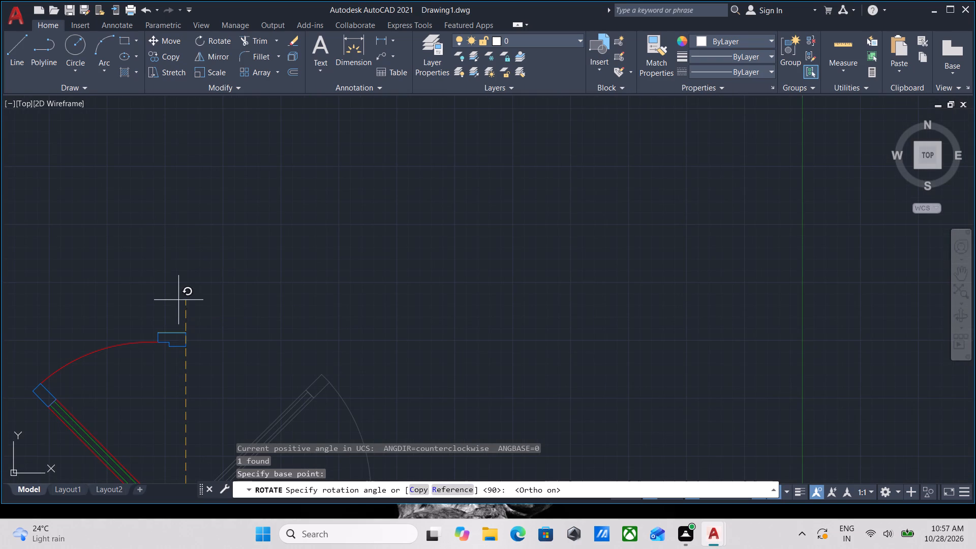
Copy the rotated framed door by its hinge jamb's midpoint to the lower wall end's midpoint in the opening south of the reworked plan's staircase.
scroll(195, 299, "down", 3)
scroll(194, 384, "up", 2)
left_click(219, 357)
left_click(157, 264)
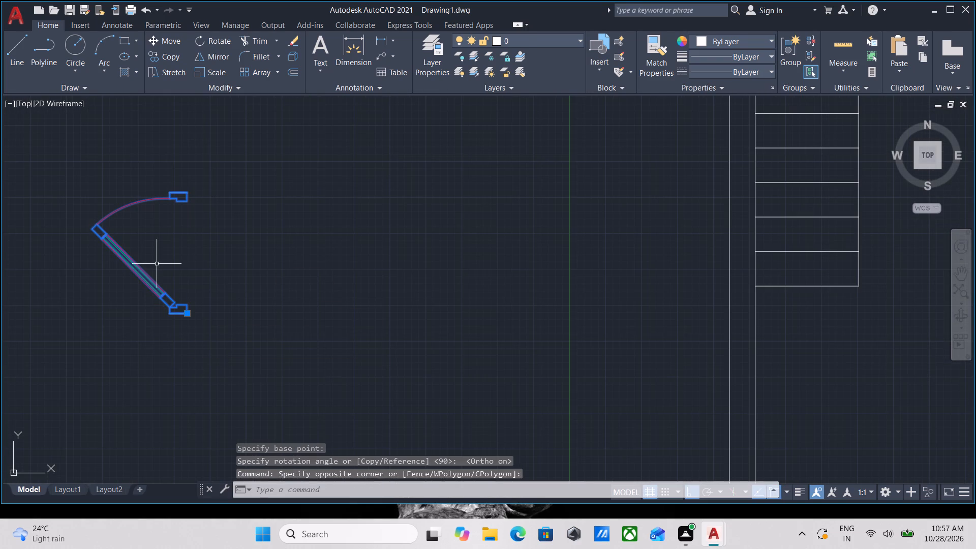
type("CO")
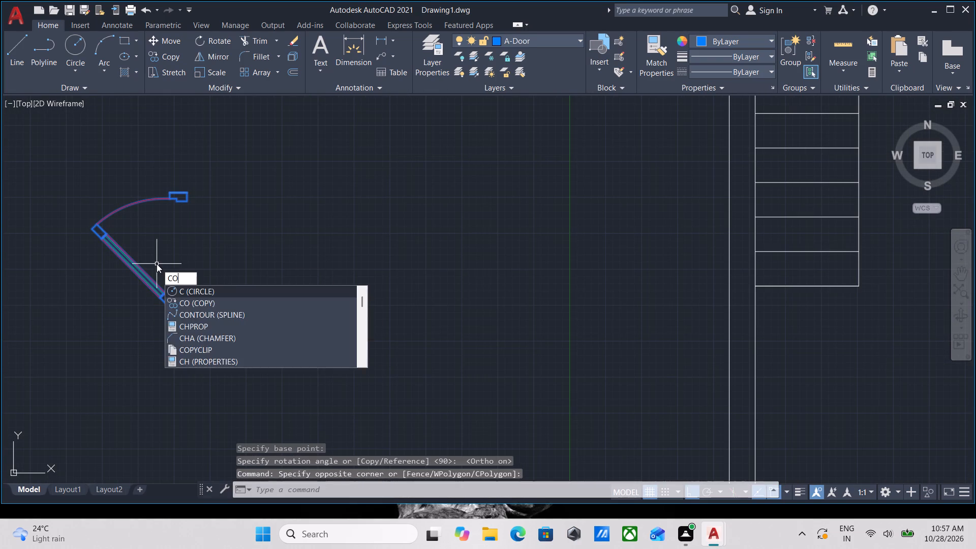
key("Return")
scroll(186, 314, "up", 1)
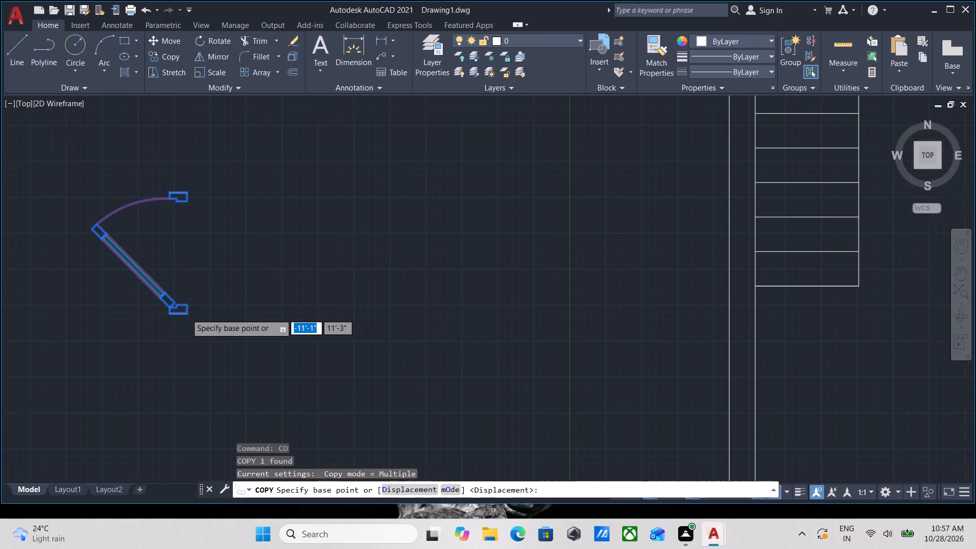
scroll(186, 314, "up", 2)
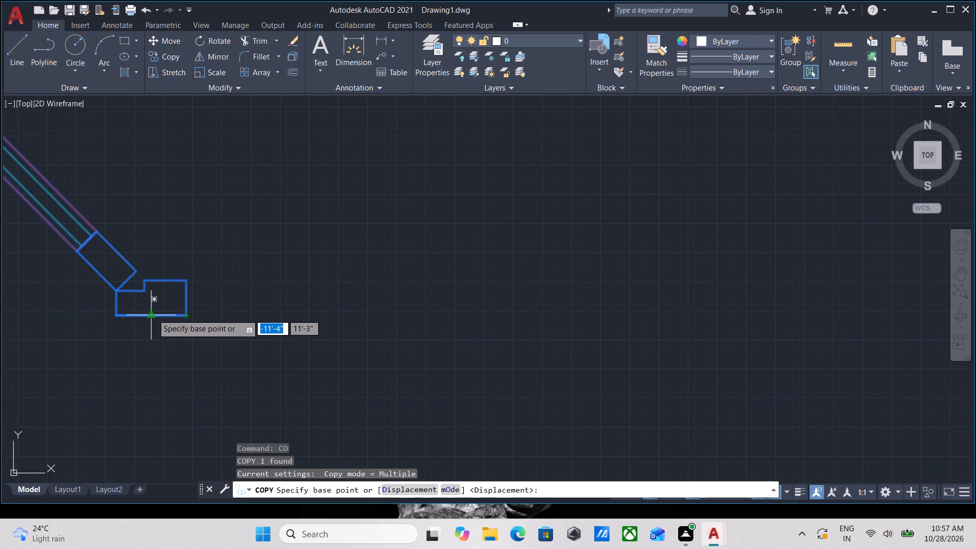
left_click(151, 315)
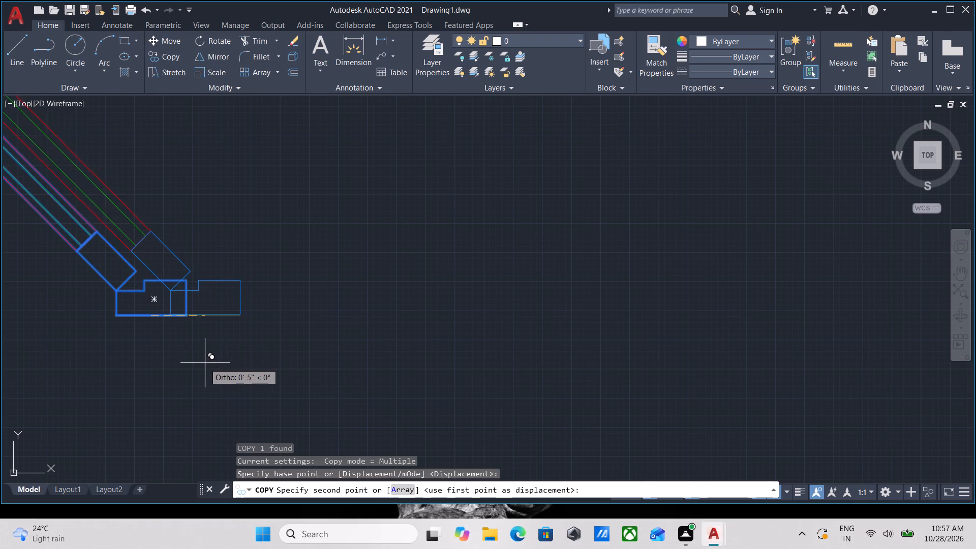
key("F8")
scroll(225, 281, "down", 3)
middle_click_drag(223, 281, 0, 304)
scroll(254, 273, "down", 4)
middle_click_drag(317, 289, 90, 326)
middle_click_drag(346, 326, 150, 360)
scroll(342, 349, "up", 3)
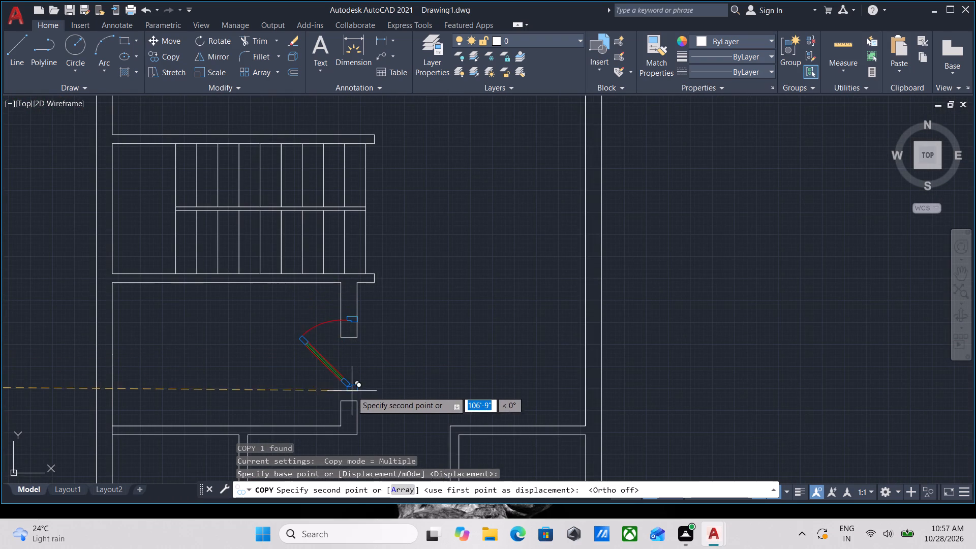
left_click(346, 401)
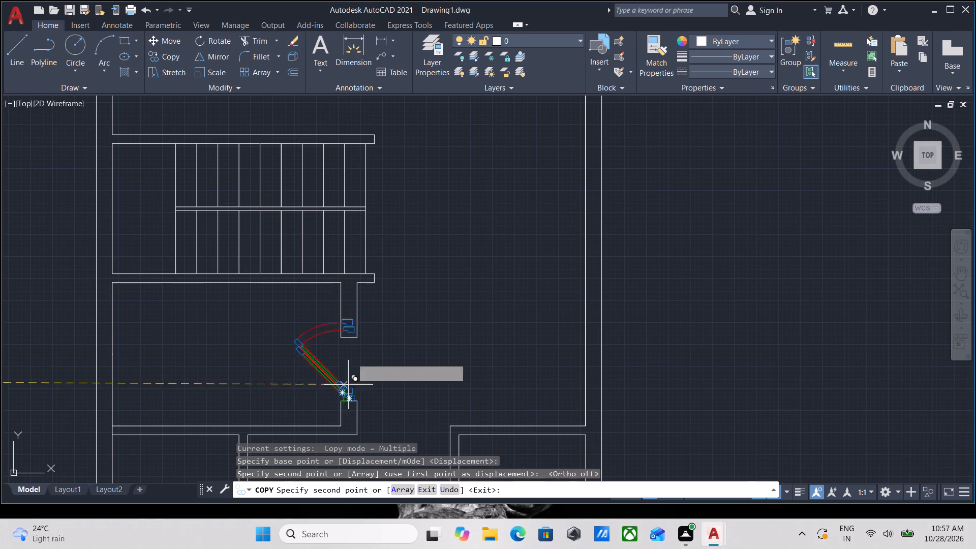
key("Escape")
Scale the copied framed door by reference from its hinge jamb's outer corner to fit between the wall ends of the opening south of the staircase.
scroll(322, 375, "up", 2)
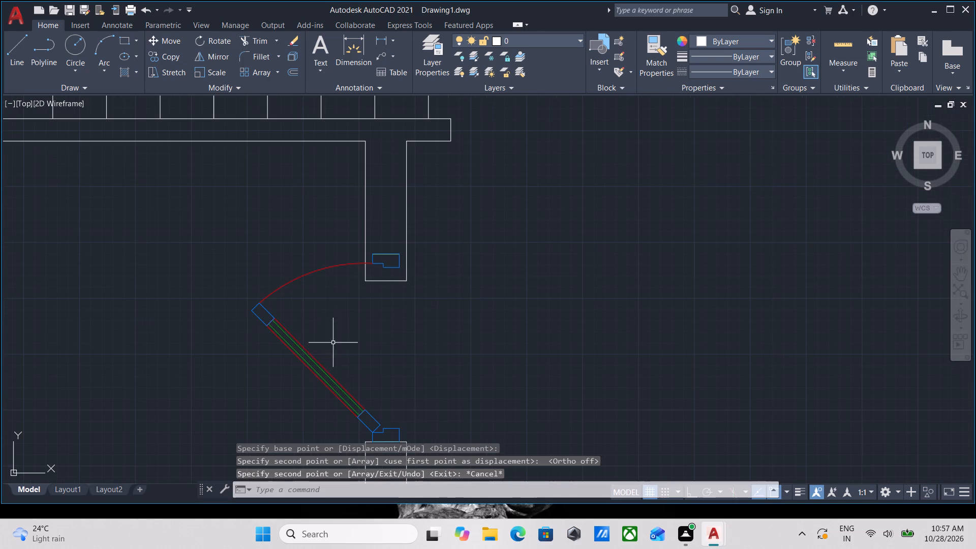
left_click(336, 323)
left_click(265, 260)
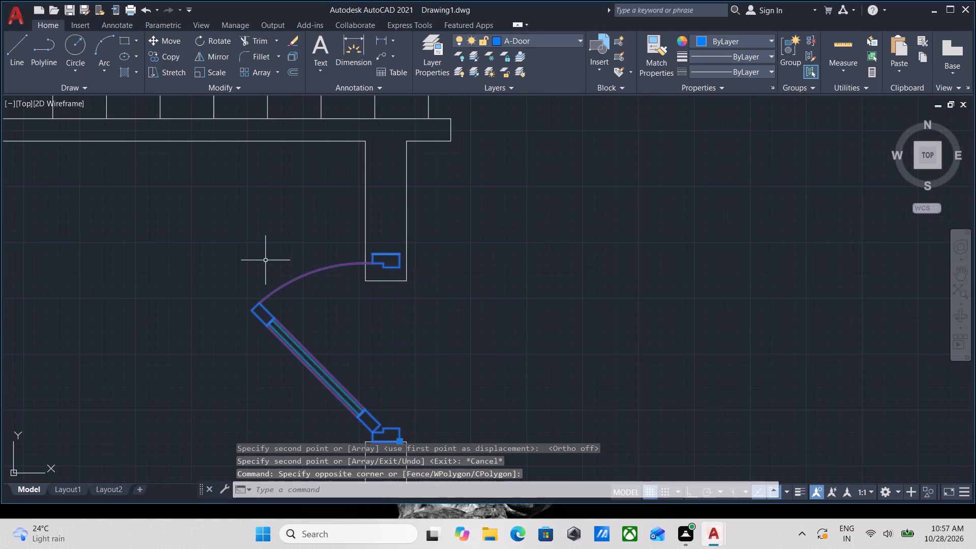
type("SCA")
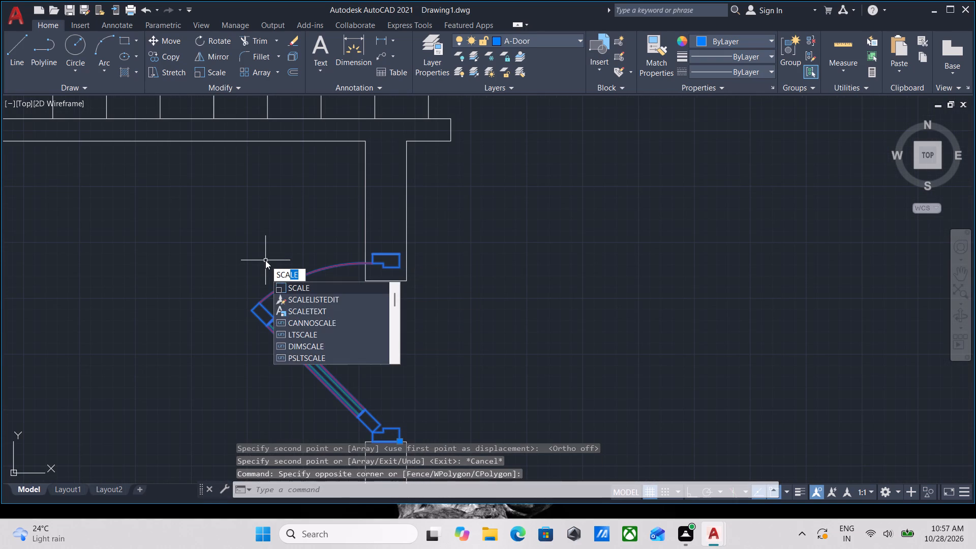
key("Return")
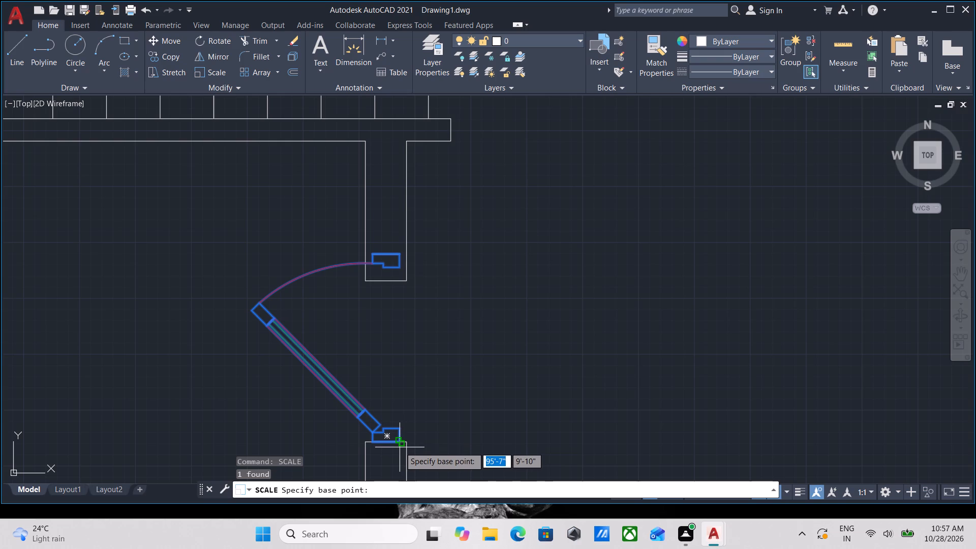
scroll(403, 441, "up", 3)
left_click(375, 448)
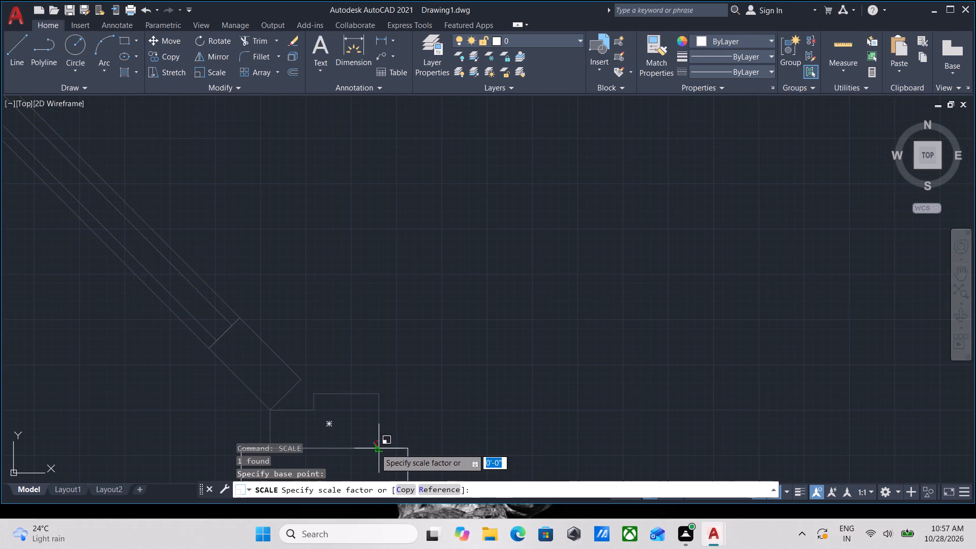
middle_click_drag(387, 350, 383, 424)
scroll(387, 350, "down", 1)
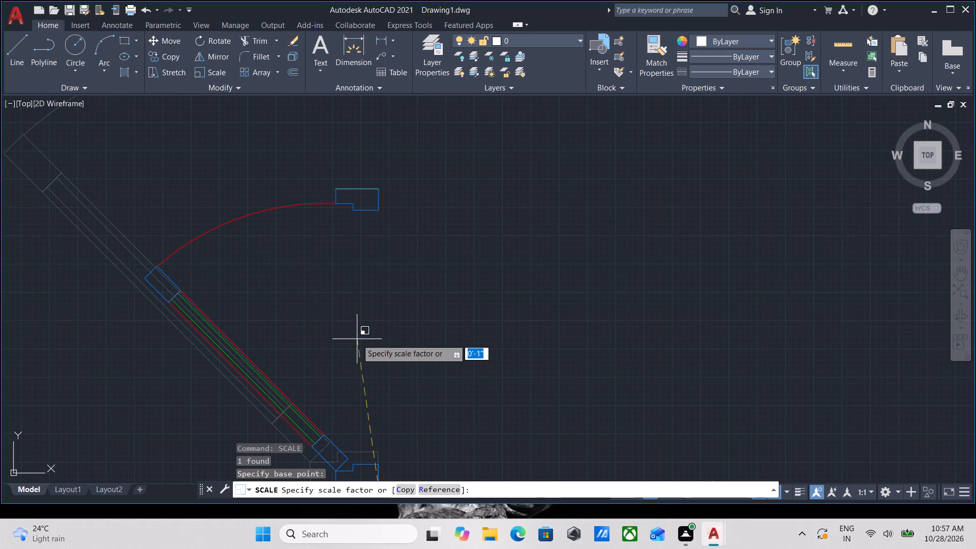
key("F8")
scroll(378, 348, "down", 2)
middle_click_drag(378, 348, 406, 439)
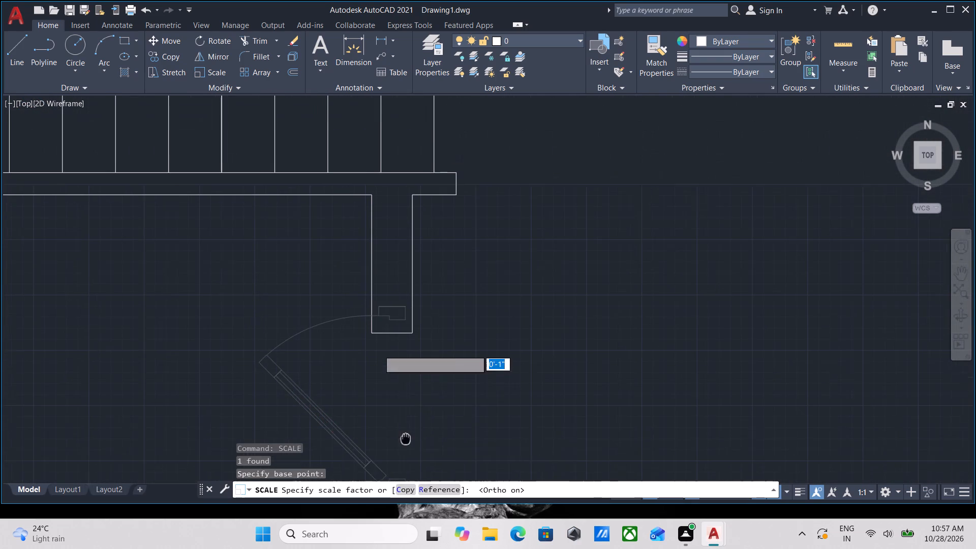
middle_click_drag(406, 439, 406, 439)
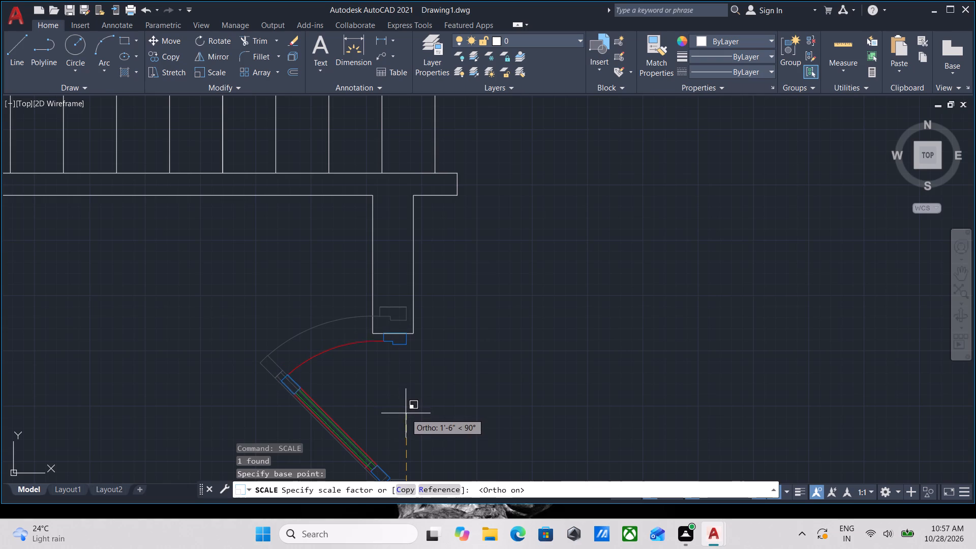
key("r")
key("Return")
scroll(406, 414, "down", 1)
middle_click_drag(406, 414, 408, 352)
scroll(409, 404, "up", 1)
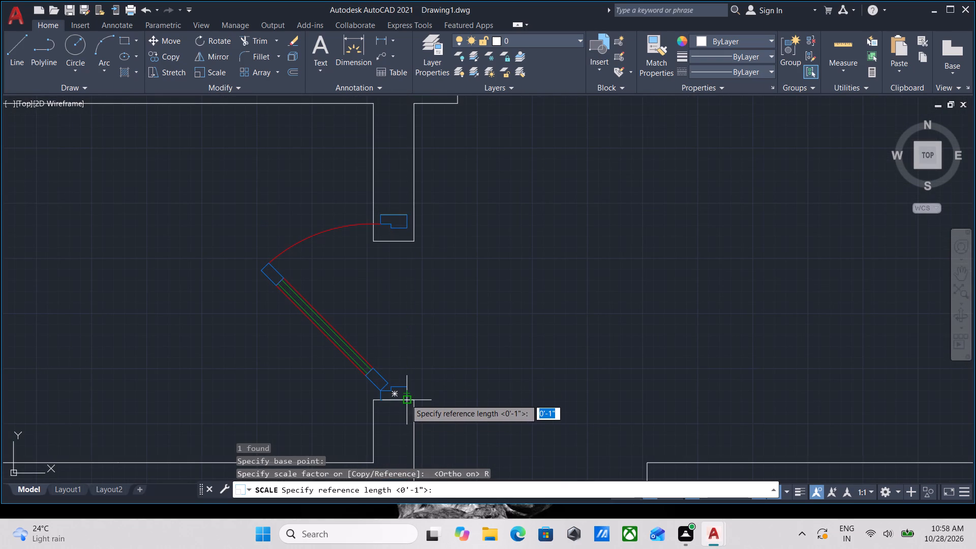
left_click(406, 399)
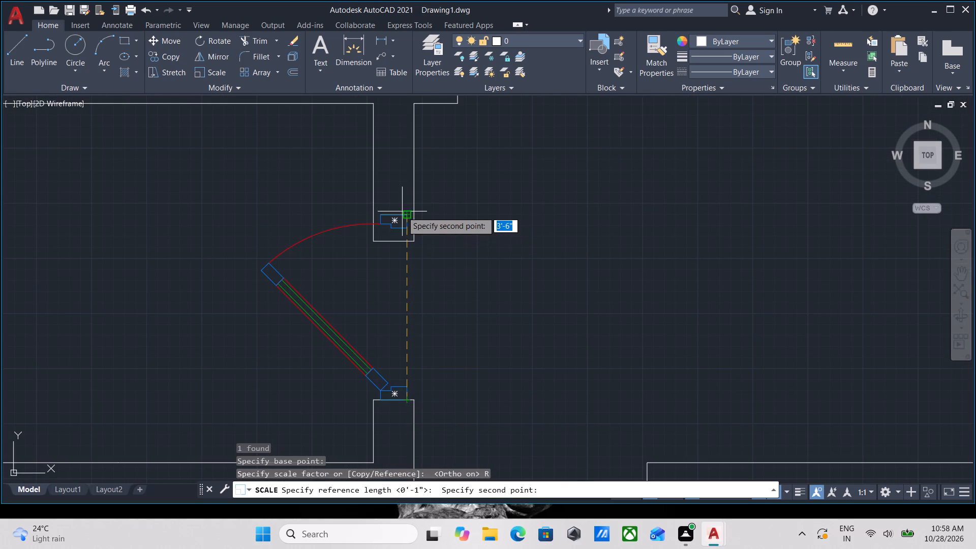
left_click(404, 211)
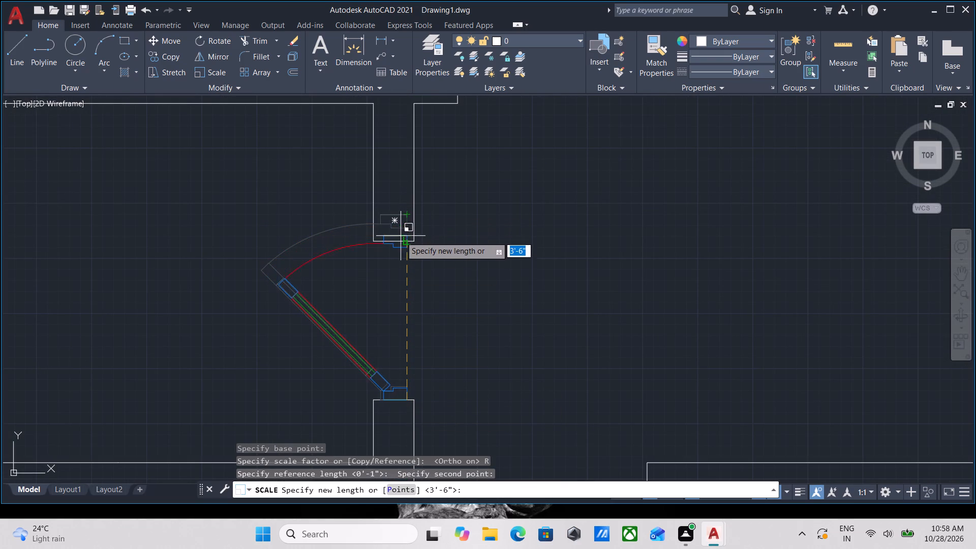
scroll(406, 242, "up", 3)
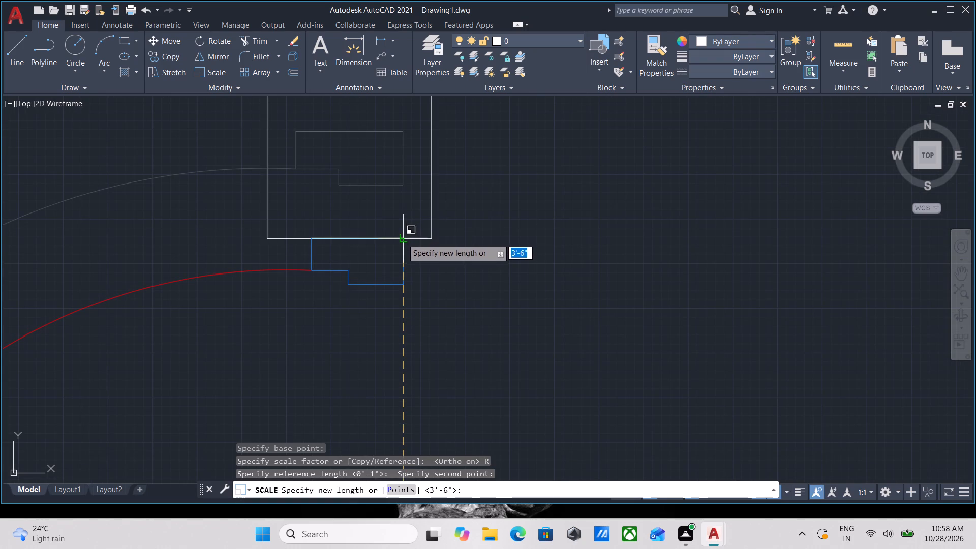
left_click(402, 240)
scroll(402, 240, "down", 4)
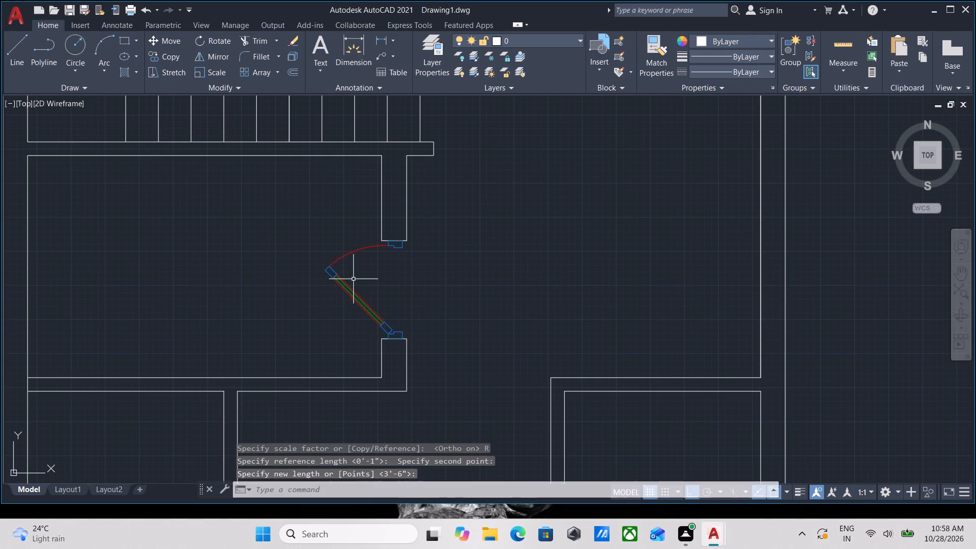
Move all tread and edge lines of the original plan's L-shaped staircase to the STAIRS layer.
scroll(376, 268, "down", 1)
middle_click_drag(376, 267, 373, 309)
scroll(377, 303, "down", 1)
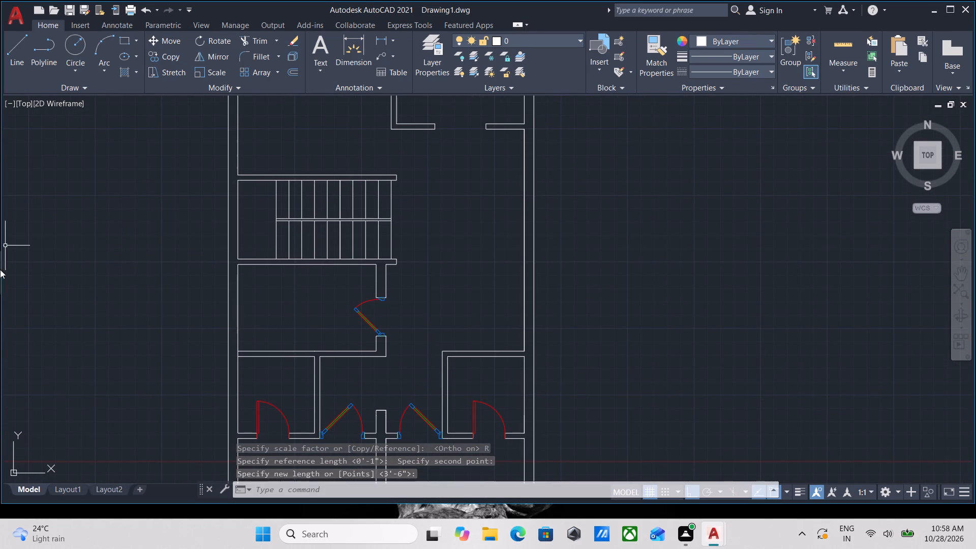
scroll(358, 299, "up", 3)
scroll(433, 292, "down", 2)
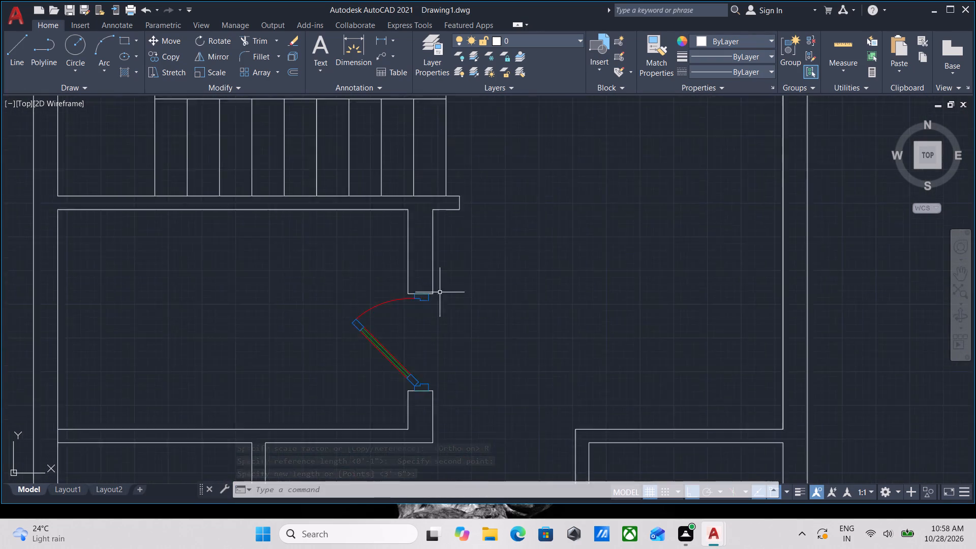
middle_click_drag(453, 299, 544, 320)
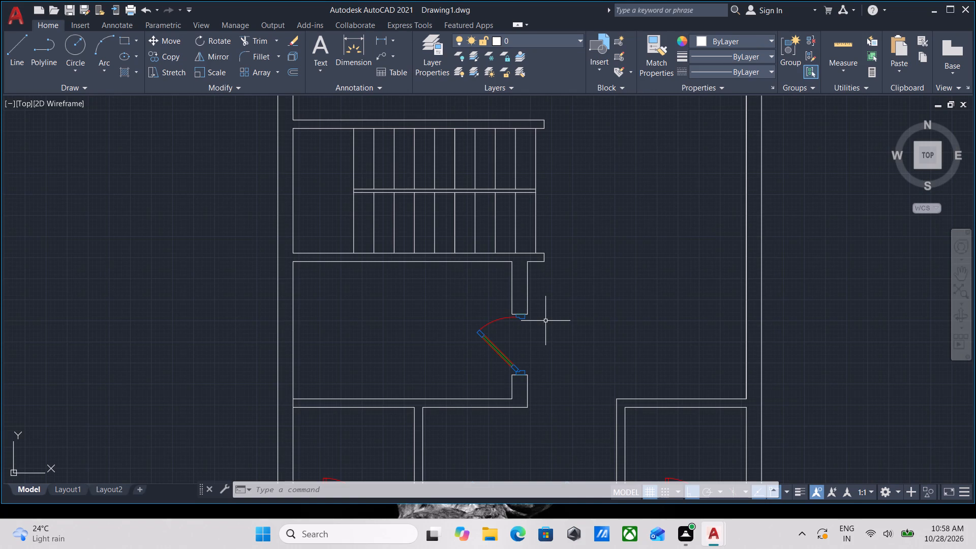
scroll(606, 337, "down", 1)
middle_click_drag(606, 337, 679, 309)
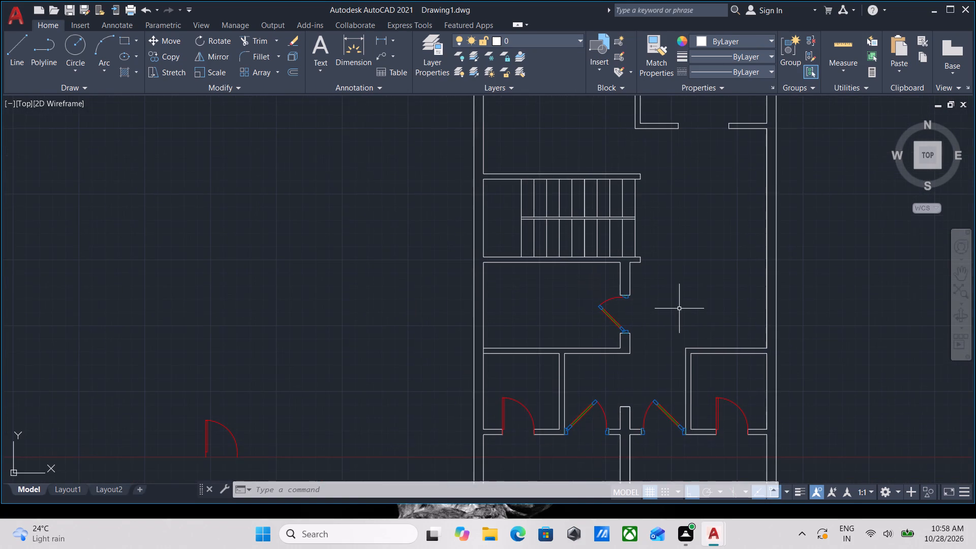
middle_click_drag(731, 352, 727, 420)
middle_click_drag(679, 307, 654, 347)
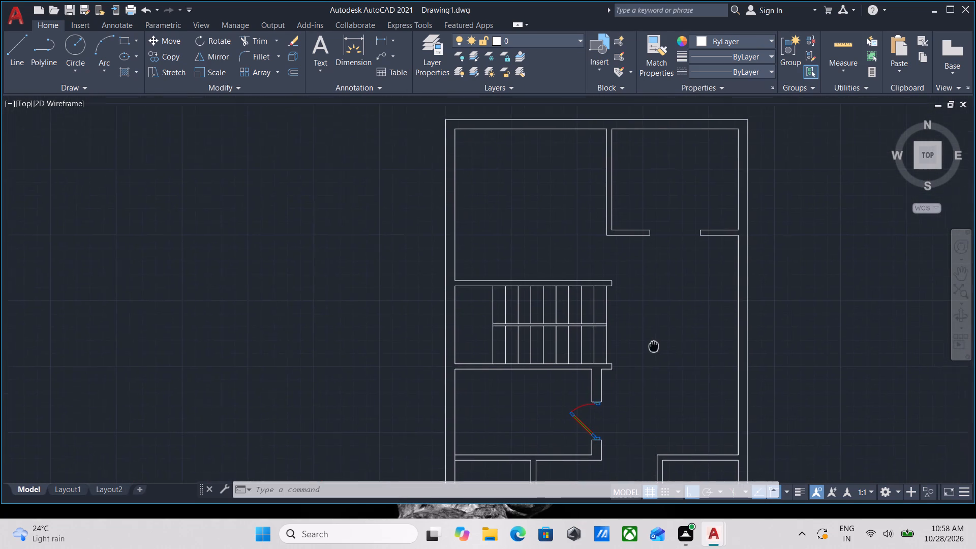
middle_click_drag(654, 347, 645, 354)
scroll(631, 337, "down", 2)
middle_click_drag(631, 337, 779, 368)
middle_click_drag(452, 358, 544, 299)
scroll(421, 307, "up", 3)
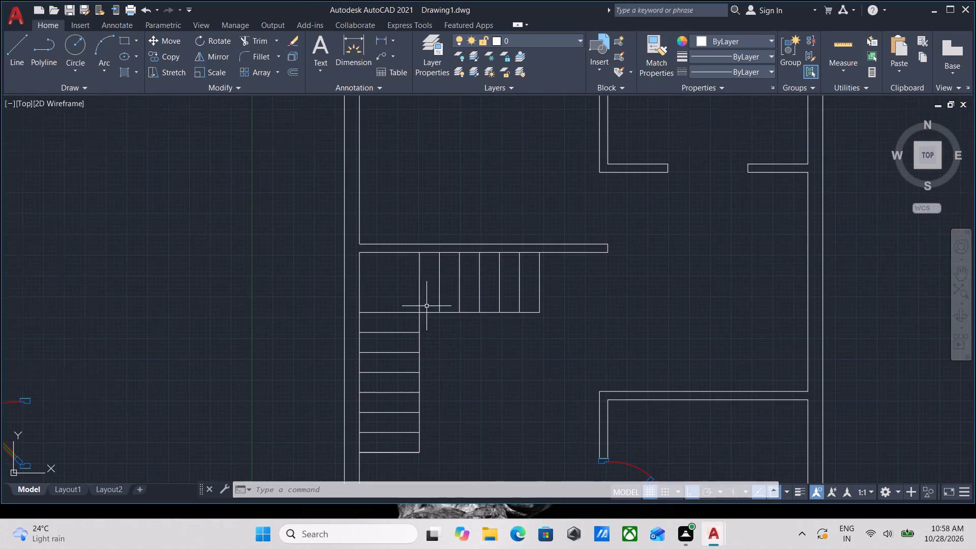
left_click(531, 393)
left_click(401, 275)
middle_click_drag(469, 392, 483, 326)
left_click(482, 401)
left_click(394, 282)
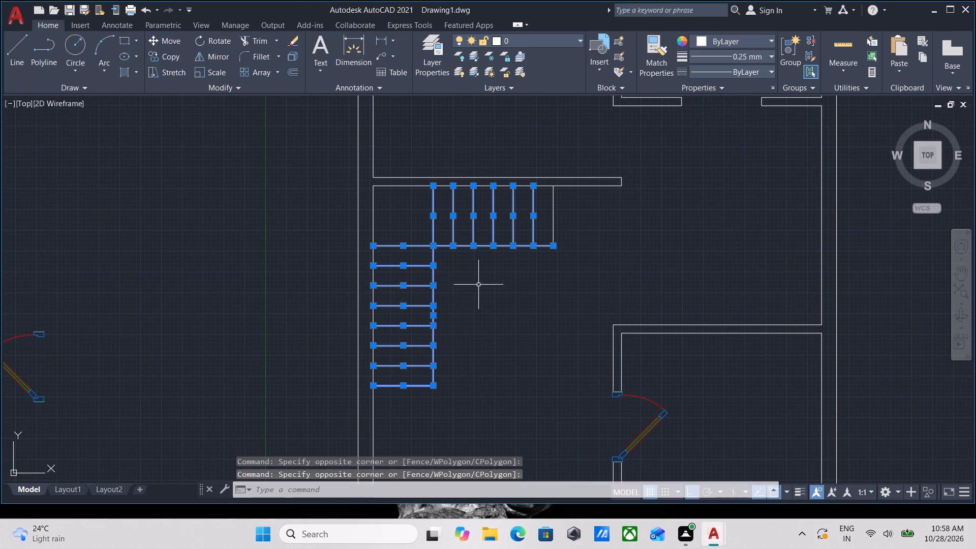
middle_click_drag(478, 285, 469, 350)
left_click(577, 301)
left_click(430, 285)
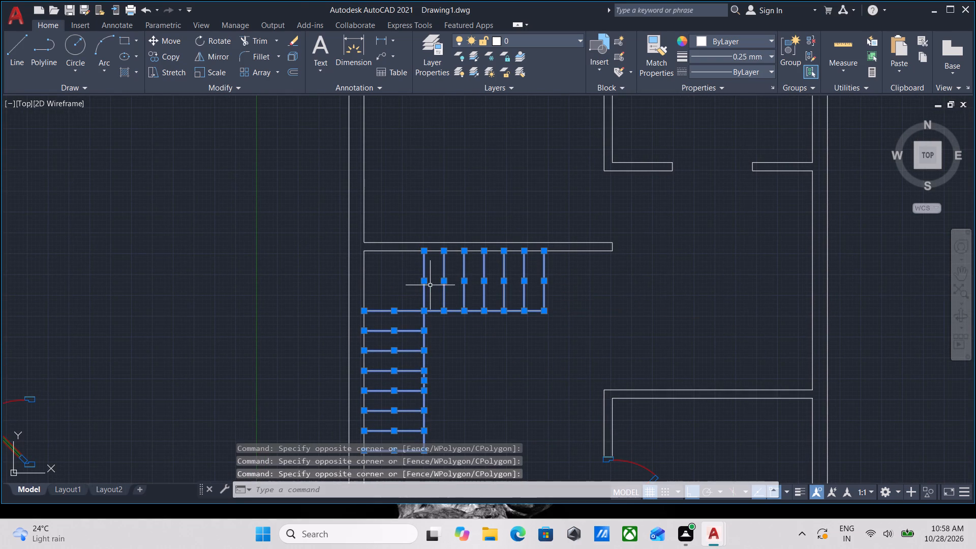
left_click(563, 40)
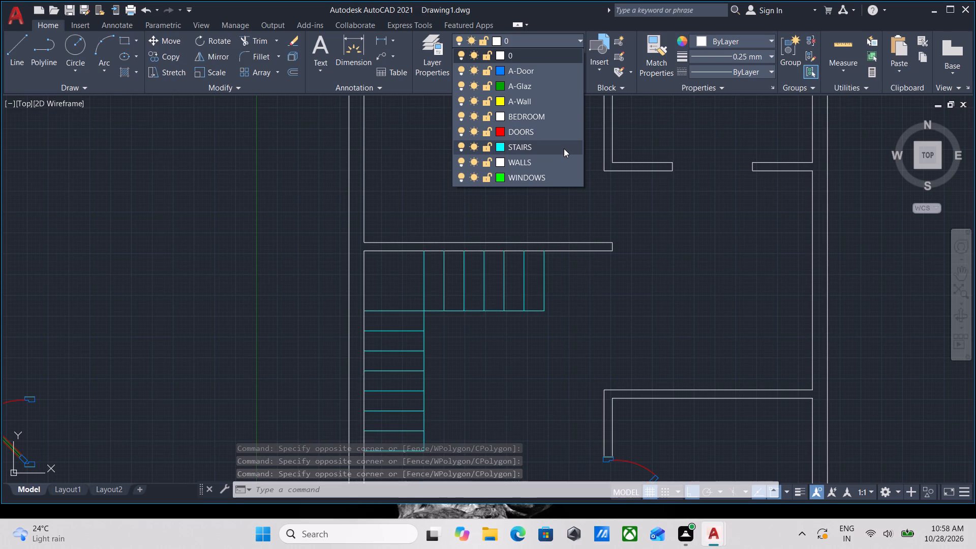
left_click(564, 148)
scroll(367, 310, "up", 2)
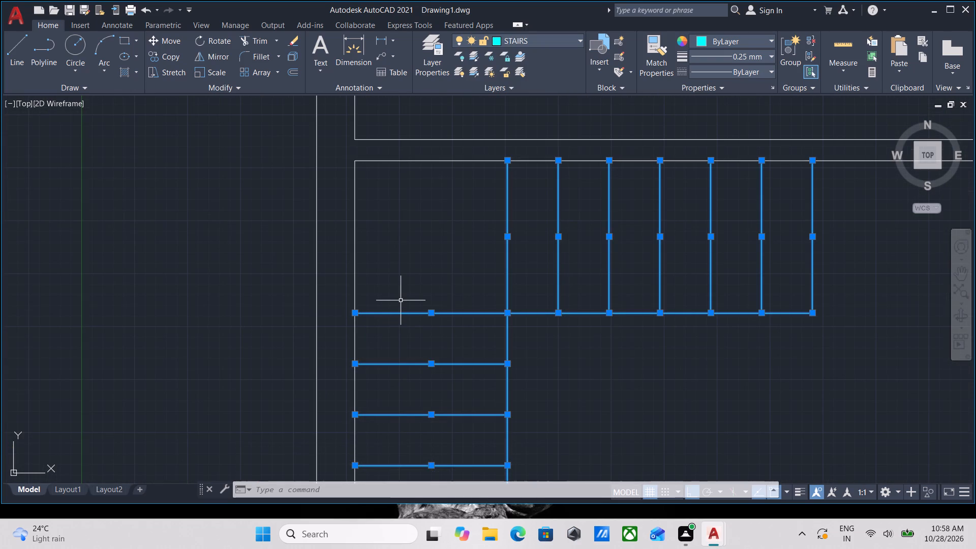
key("Escape")
scroll(410, 297, "down", 2)
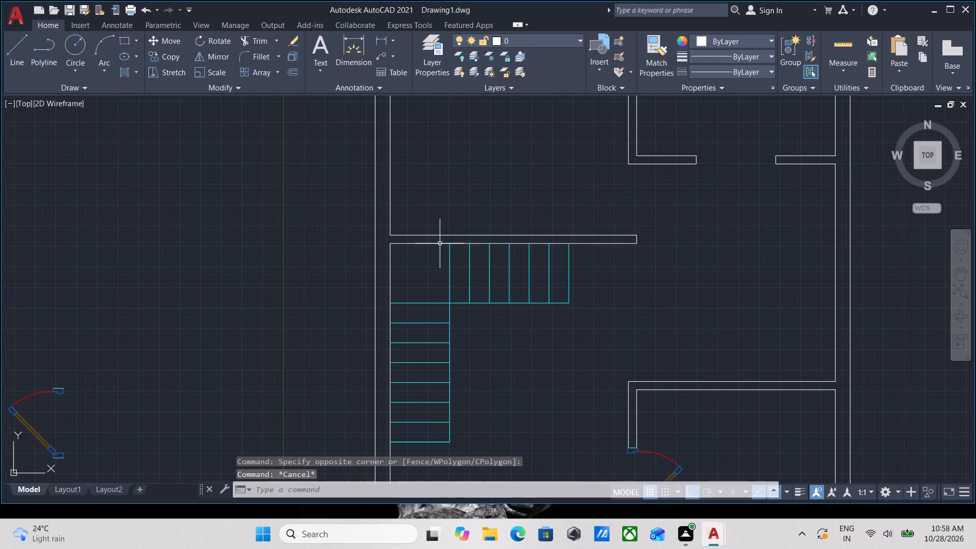
On the STAIRS layer, draw the walking line from the bottom tread's midpoint about 8'-2" north to the landing, turning about 6'-0" east.
left_click(553, 41)
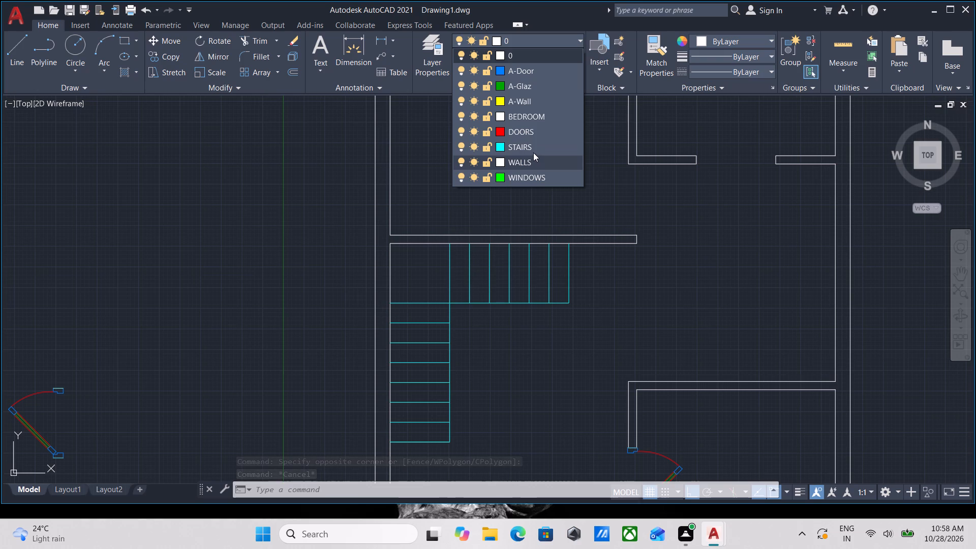
left_click(533, 145)
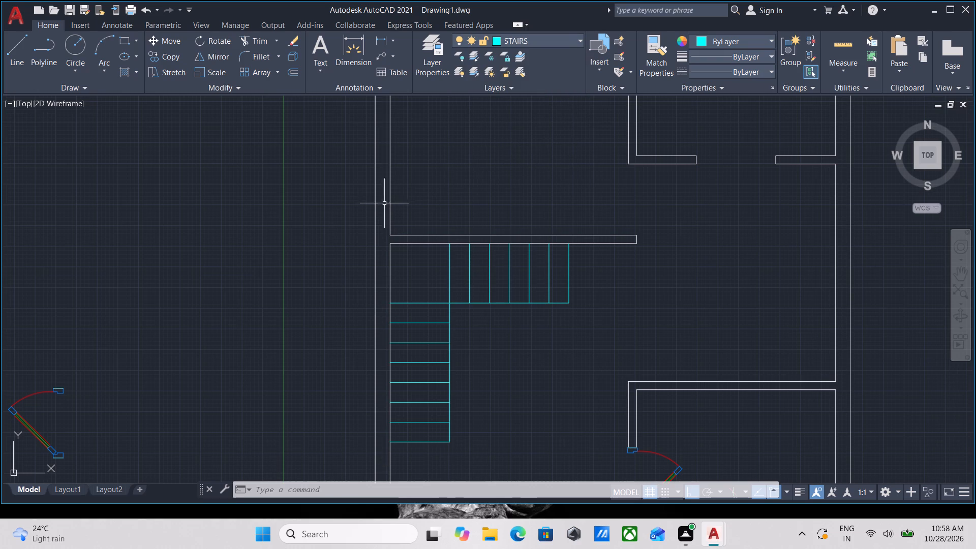
key("l")
key("Return")
left_click(422, 440)
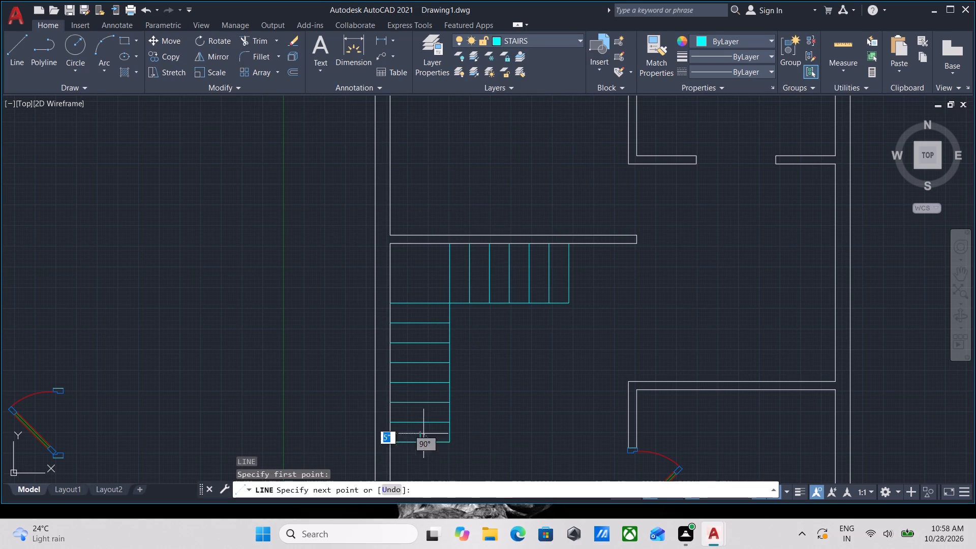
scroll(420, 298, "up", 2)
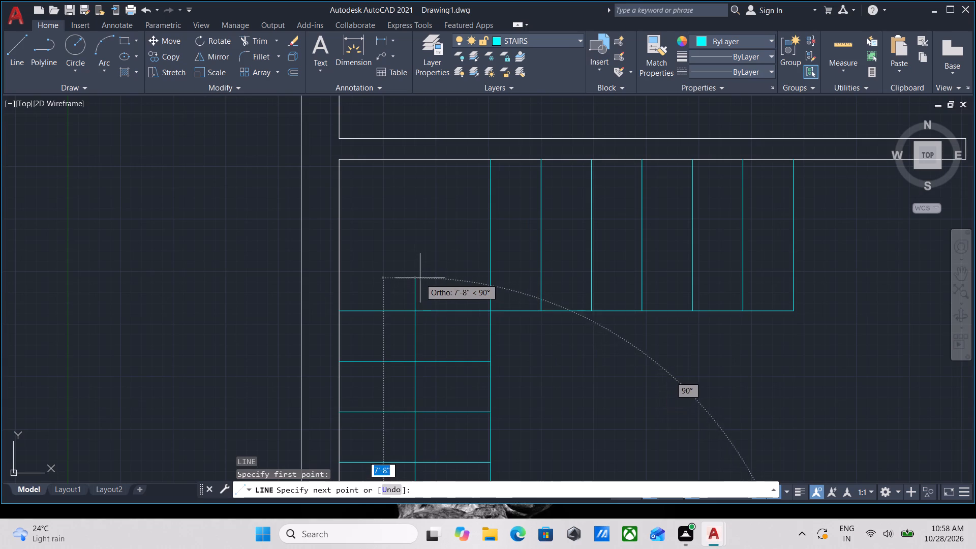
left_click(411, 250)
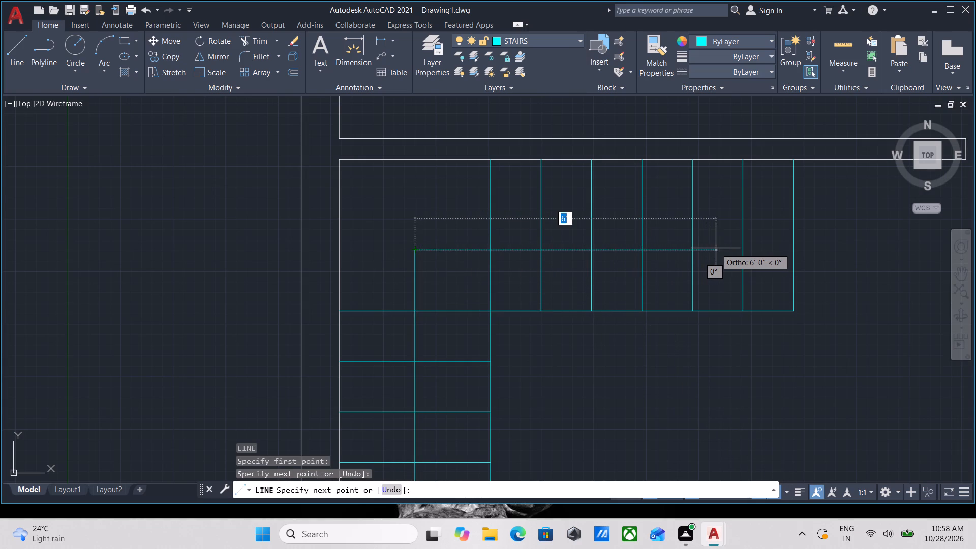
left_click(717, 248)
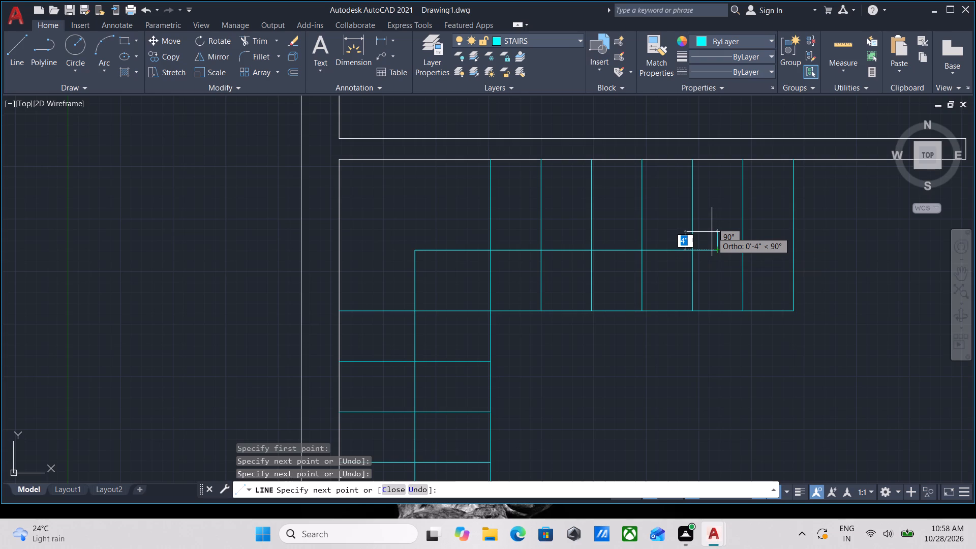
Continue the walking line with ortho off as an arrowhead: diagonally back to the preceding tread line, forward to the next one, and end the line.
key("F8")
scroll(715, 231, "up", 2)
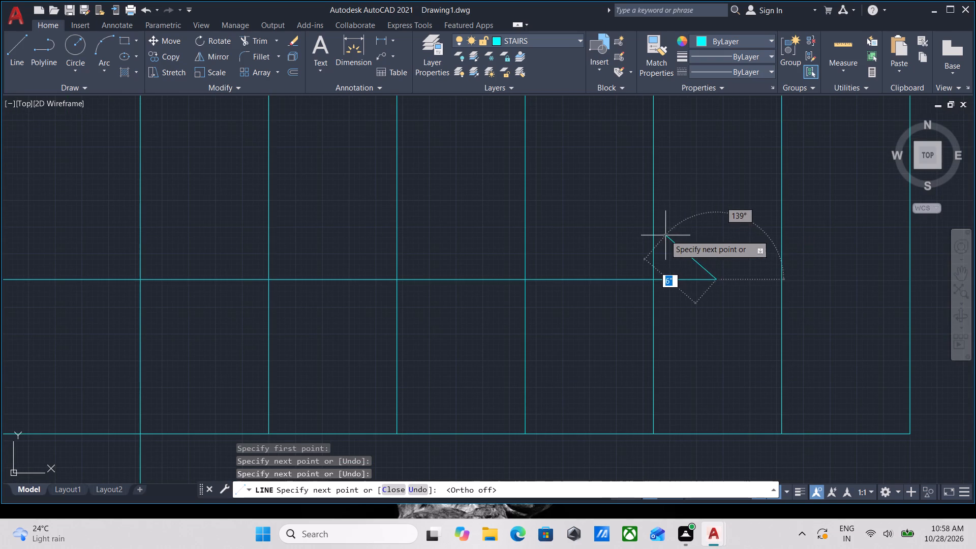
left_click(653, 229)
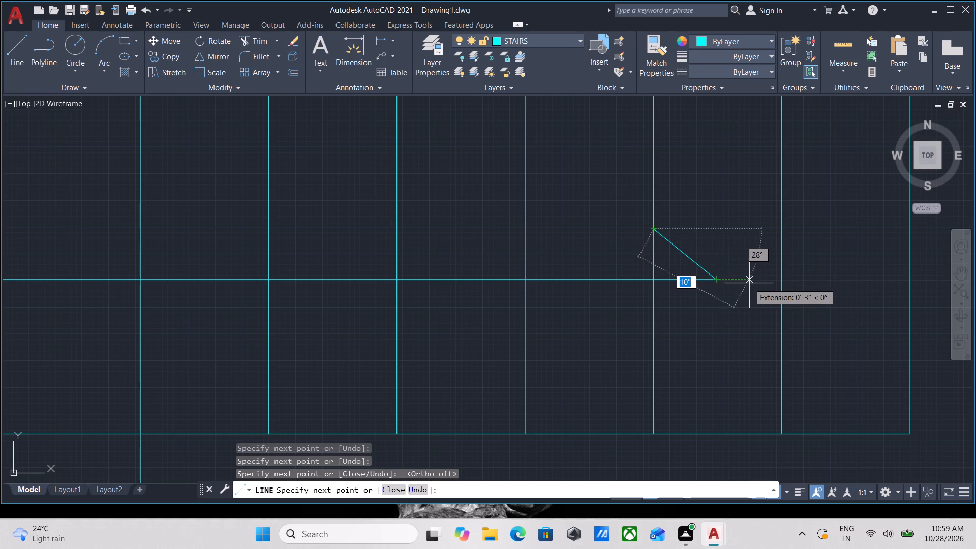
left_click(779, 282)
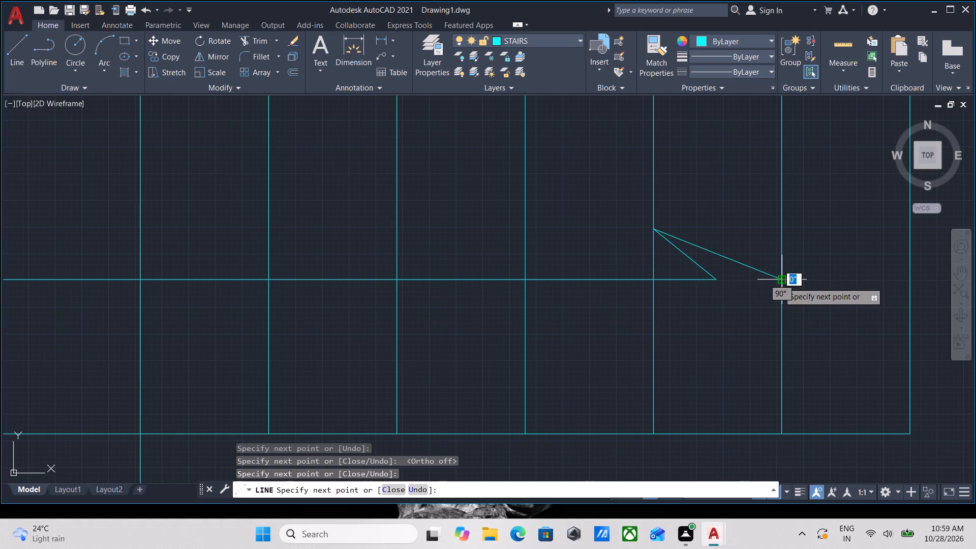
key("Escape")
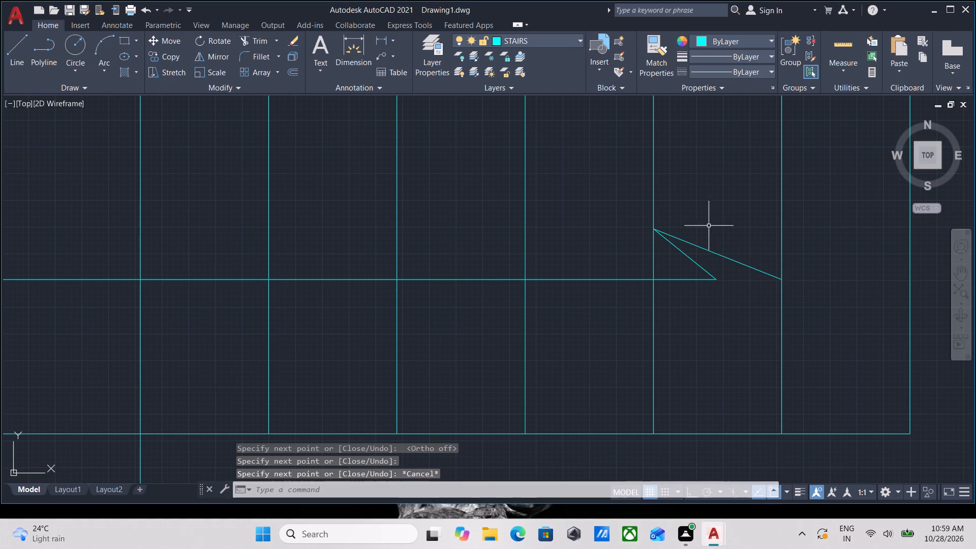
Mirror the two diagonal arrowhead lines about the horizontal walking line with ortho on, keeping the source objects.
left_click(708, 221)
left_click(673, 254)
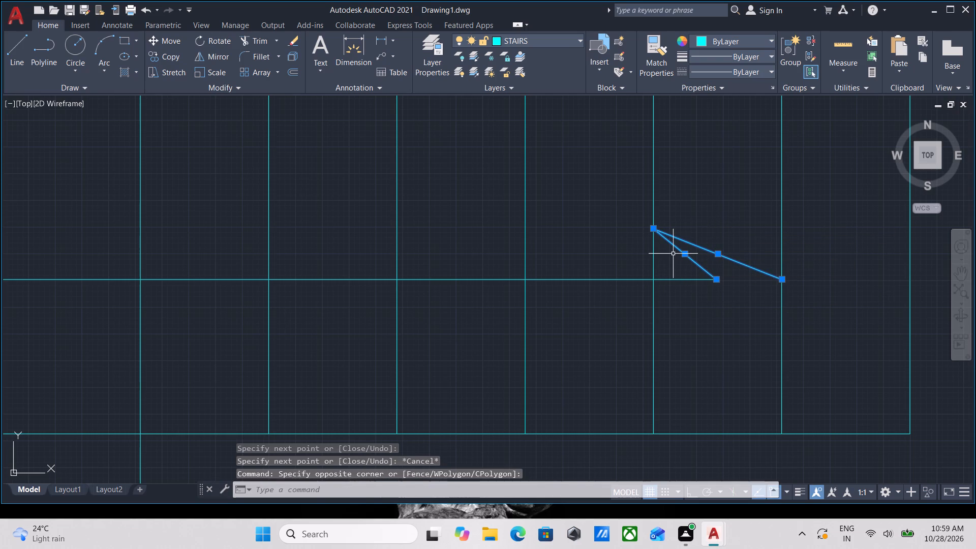
type("MI")
key("Return")
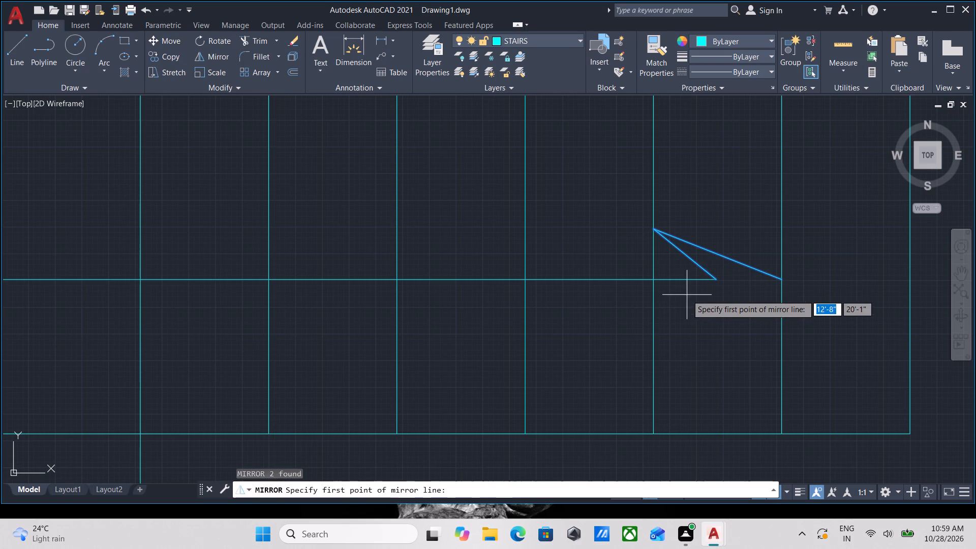
left_click(718, 281)
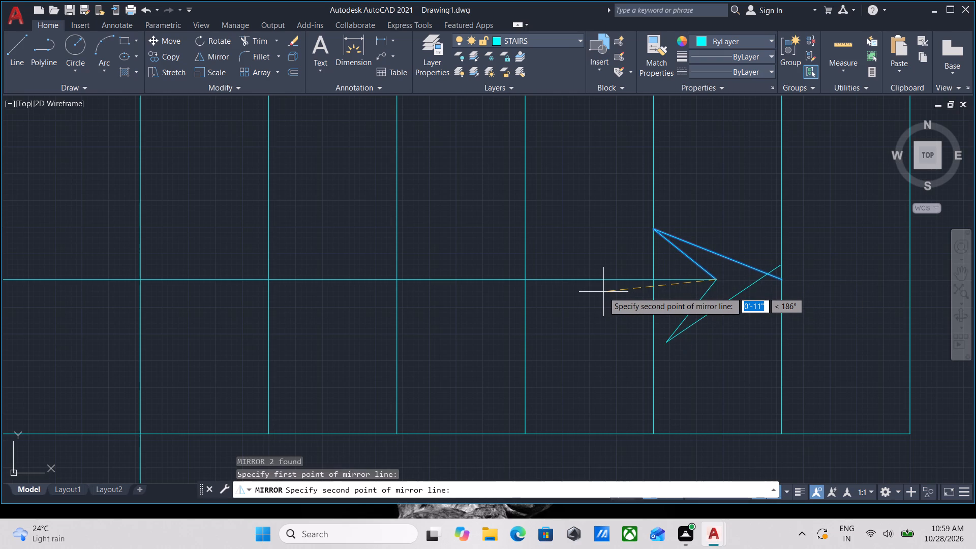
key("F8")
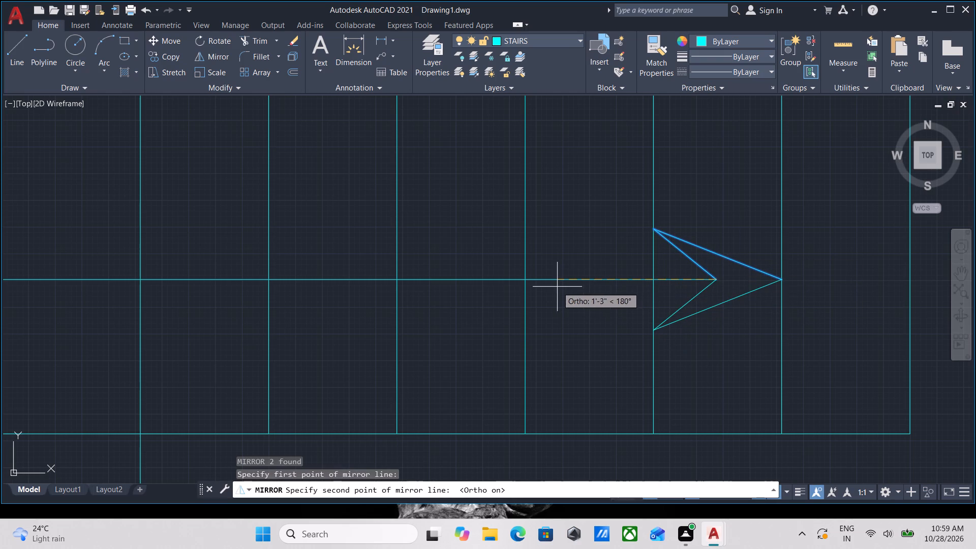
left_click(434, 286)
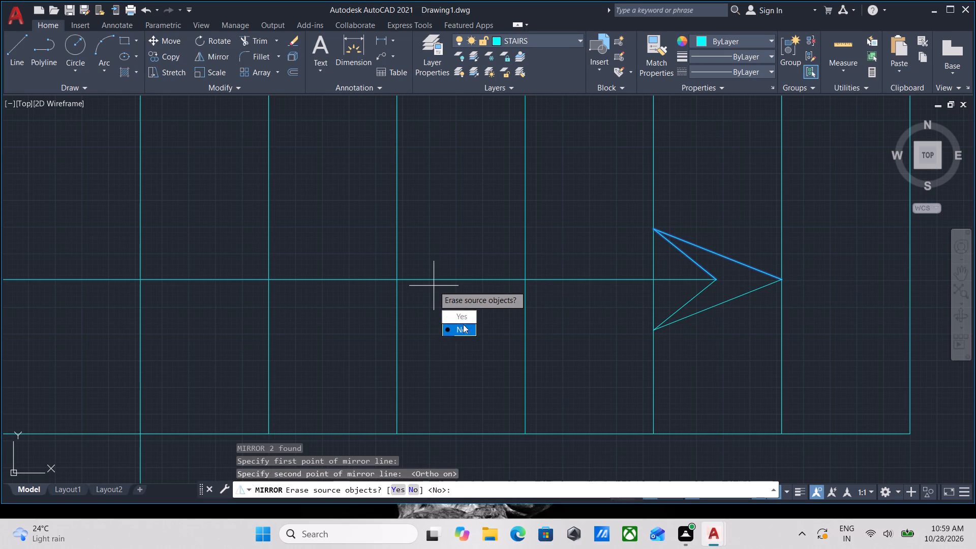
left_click_drag(465, 333, 434, 286)
Hatch the interior of the closed arrowhead at the end of the L-shaped staircase's walking line.
scroll(707, 261, "up", 1)
middle_click_drag(707, 261, 553, 261)
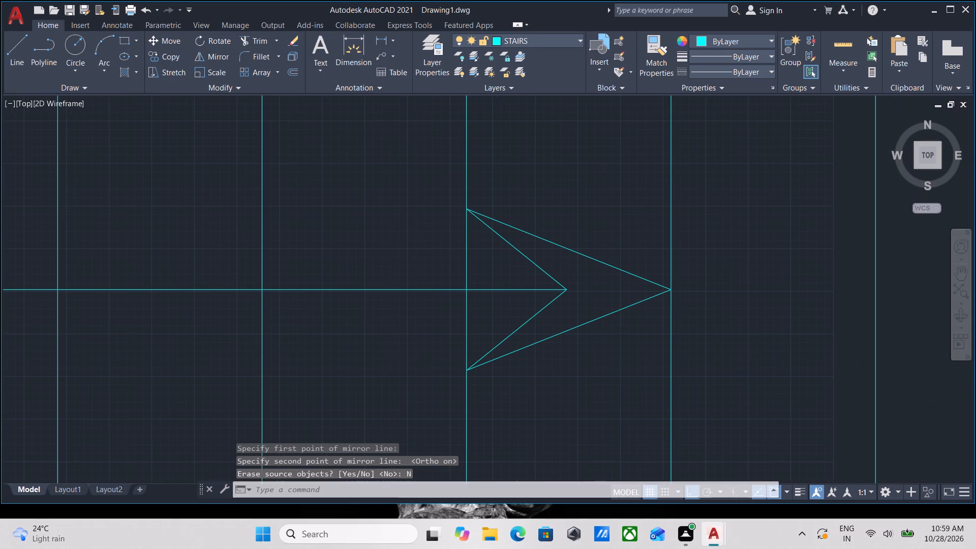
key("h")
key("Return")
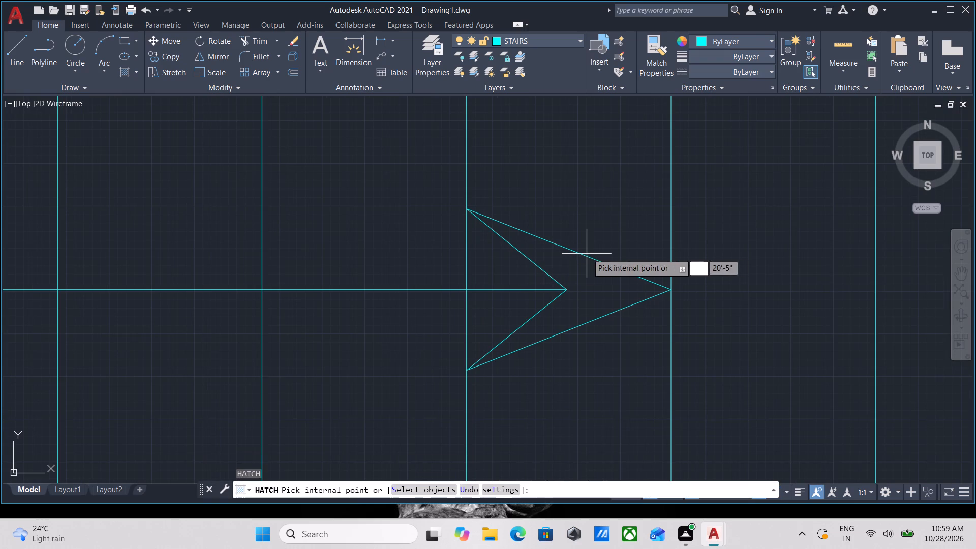
left_click(572, 304)
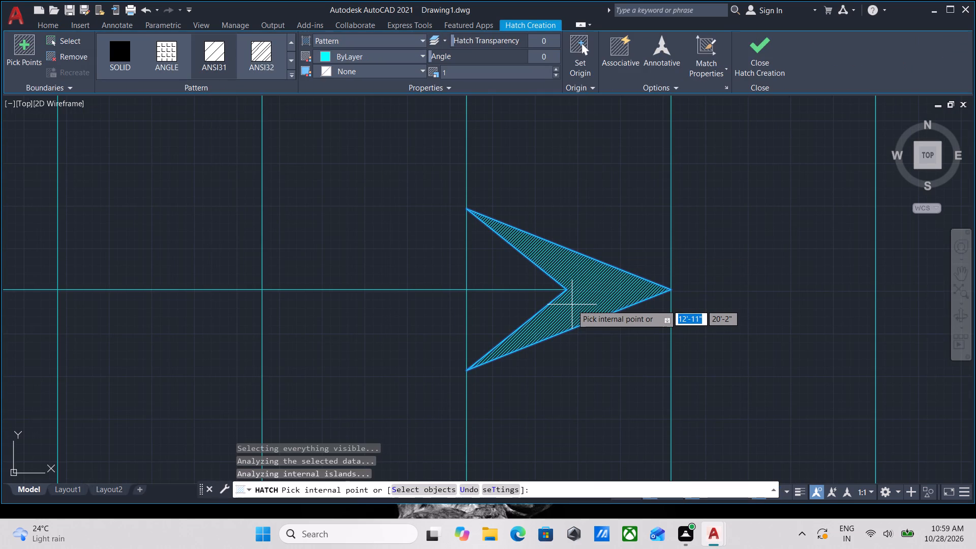
left_click(764, 62)
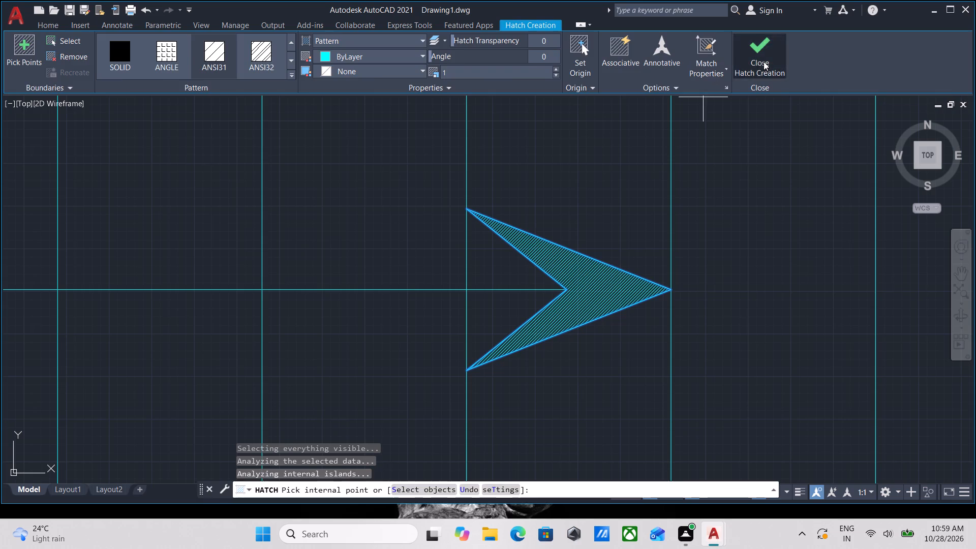
scroll(586, 238, "down", 2)
scroll(591, 283, "down", 1)
key("Escape")
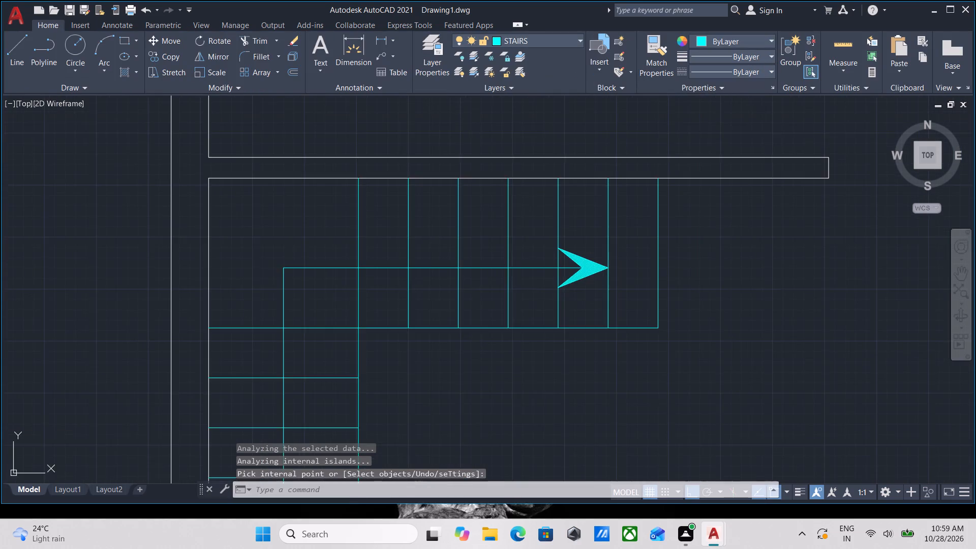
Group the arrowhead lines, its hatch and both walking line segments of the L-shaped staircase into one object.
scroll(591, 283, "up", 2)
left_click(590, 313)
left_click(531, 181)
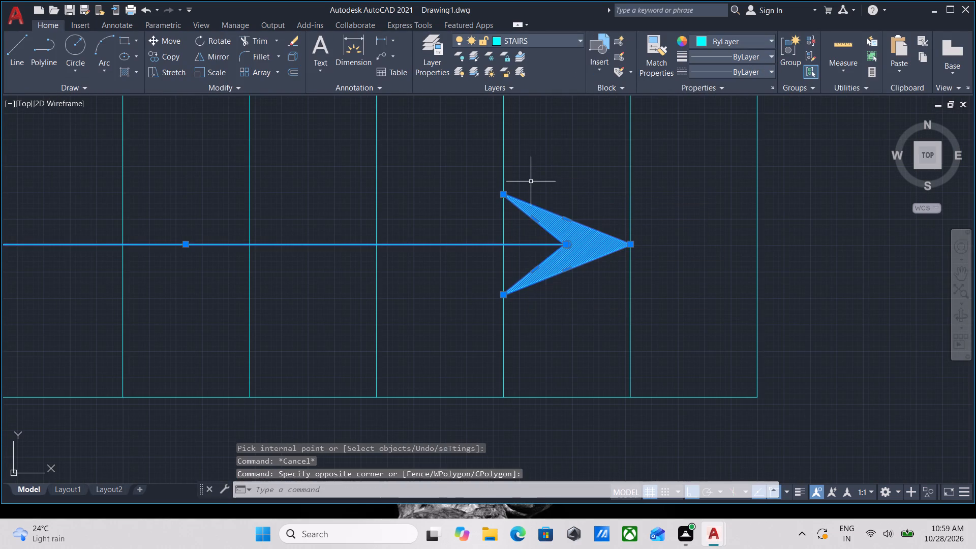
scroll(333, 271, "down", 3)
middle_click_drag(302, 272, 506, 290)
scroll(358, 304, "up", 3)
left_click(482, 295)
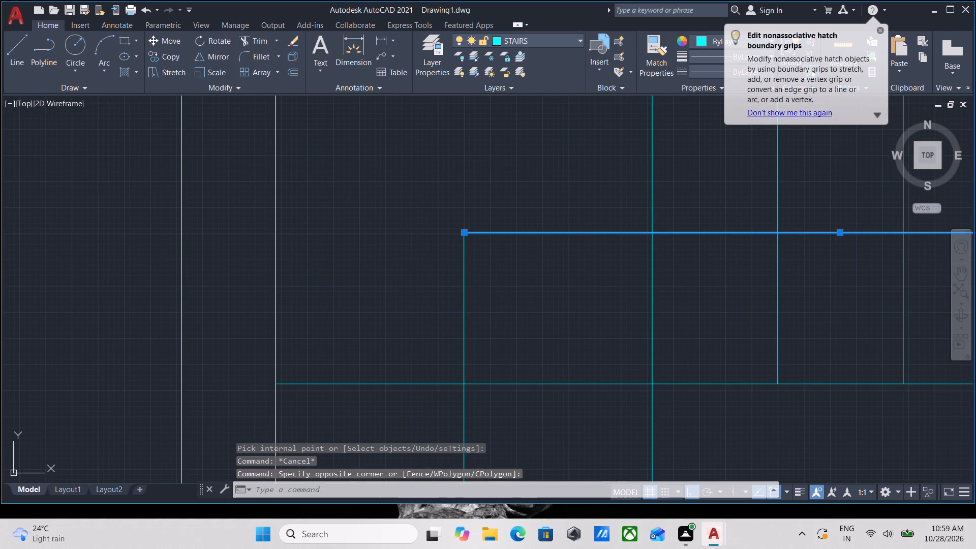
left_click(387, 292)
key("g")
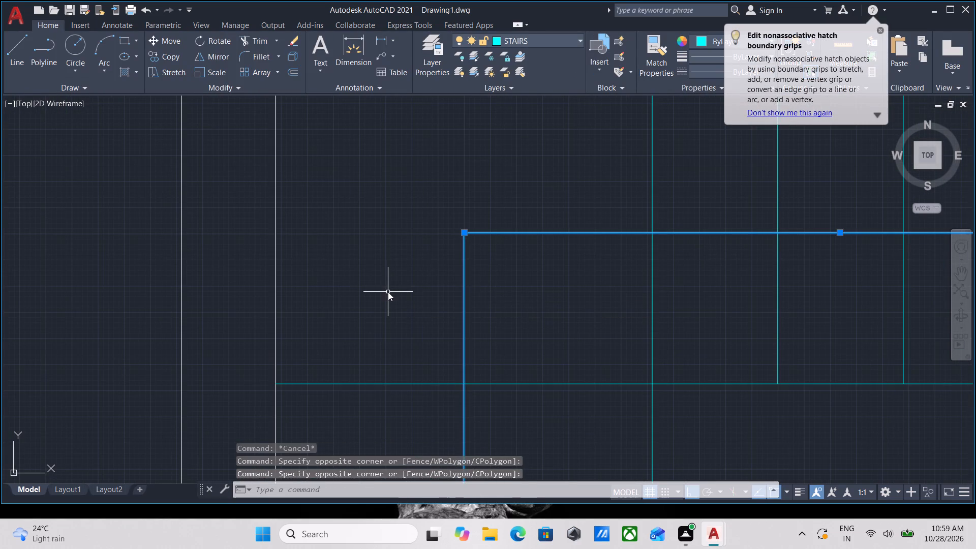
key("Return")
Select the L-shaped staircase's direction arrow to check that it behaves as one group, and clear the selection.
scroll(529, 241, "down", 2)
middle_click_drag(529, 241, 413, 272)
scroll(605, 270, "up", 1)
middle_click_drag(618, 271, 513, 301)
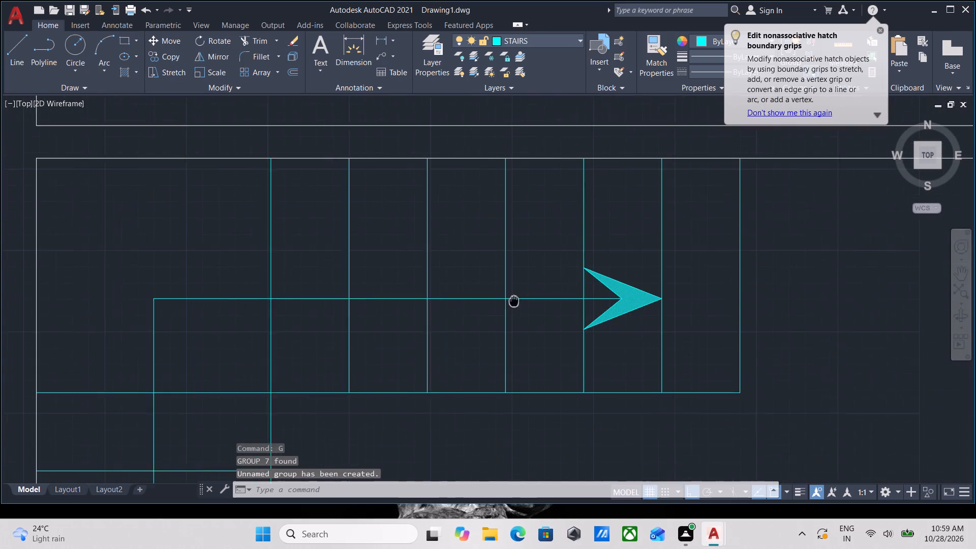
middle_click_drag(513, 301, 510, 302)
left_click_drag(635, 340, 630, 335)
left_click(621, 303)
scroll(621, 303, "up", 1)
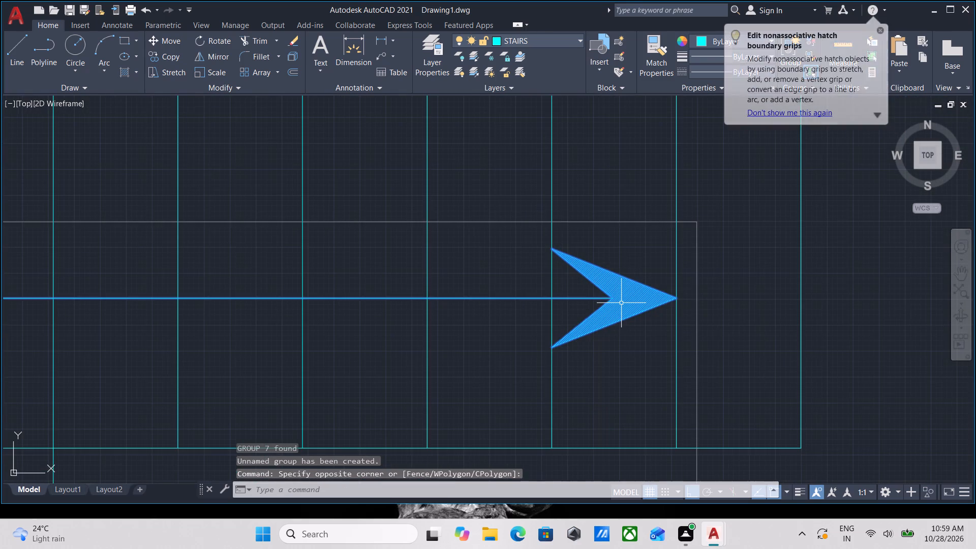
key("Escape")
Look over the original plan and the copied plan, examining their staircases, fitted doors and wall openings.
scroll(621, 303, "down", 5)
middle_click_drag(621, 299, 523, 262)
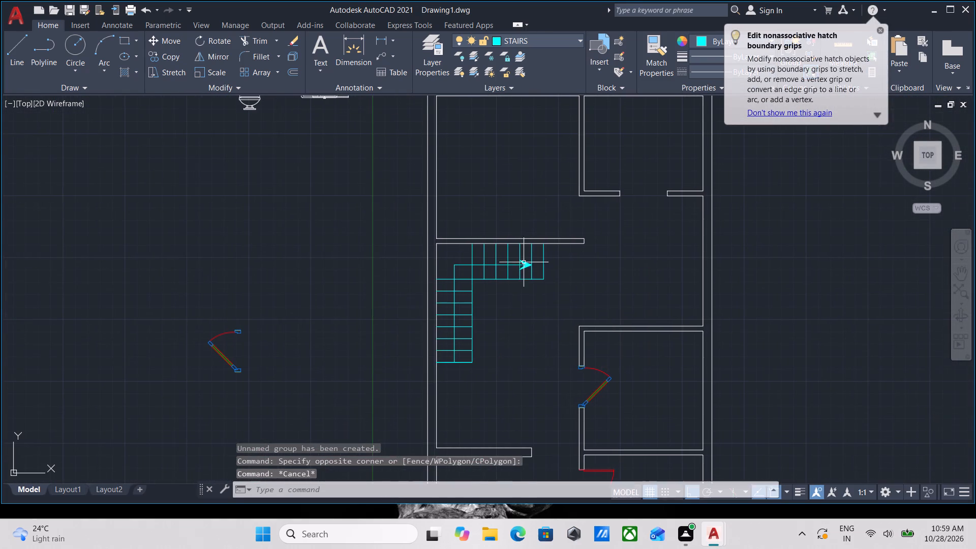
middle_click_drag(620, 325, 507, 326)
scroll(507, 326, "up", 1)
scroll(542, 306, "down", 2)
middle_click_drag(556, 372, 558, 367)
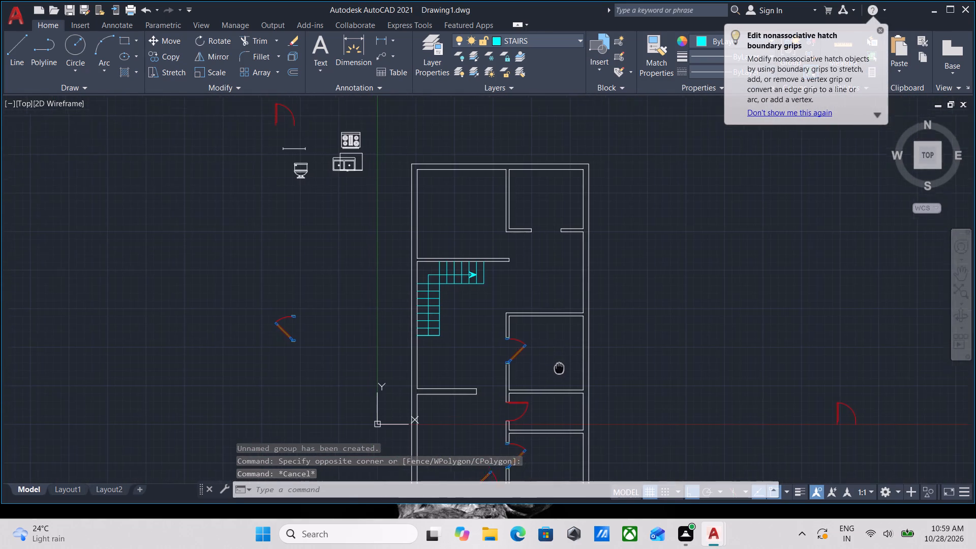
middle_click_drag(558, 367, 557, 282)
scroll(532, 323, "up", 1)
scroll(556, 307, "down", 2)
middle_click_drag(556, 307, 614, 369)
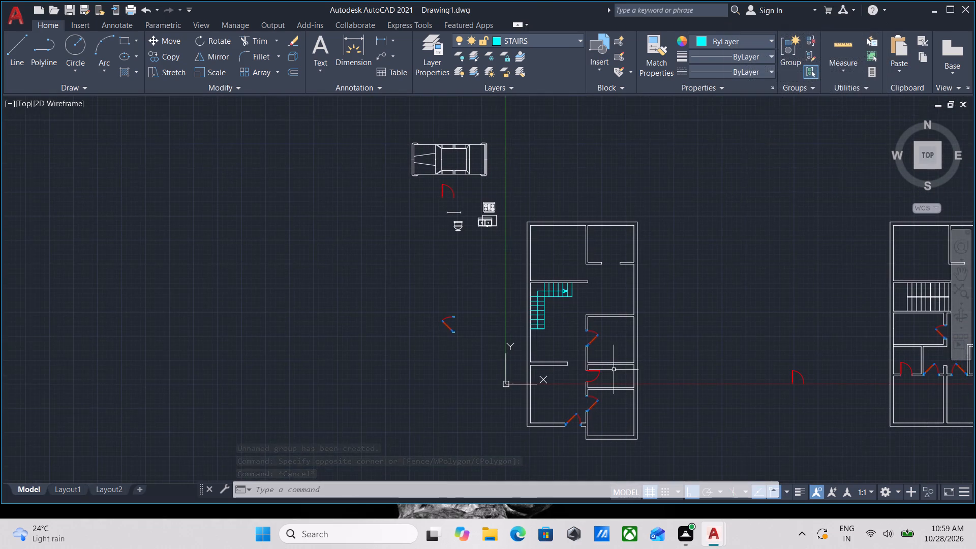
middle_click_drag(613, 370, 346, 351)
middle_click_drag(617, 335, 461, 344)
scroll(542, 283, "up", 2)
middle_click_drag(483, 276, 499, 332)
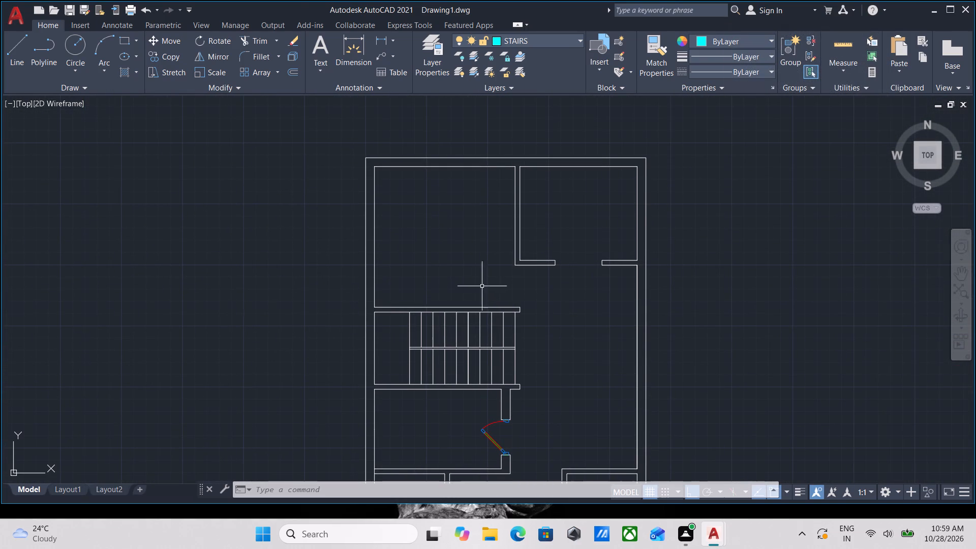
middle_click_drag(473, 285, 547, 384)
middle_click_drag(592, 334, 508, 359)
scroll(554, 332, "down", 2)
scroll(564, 358, "up", 2)
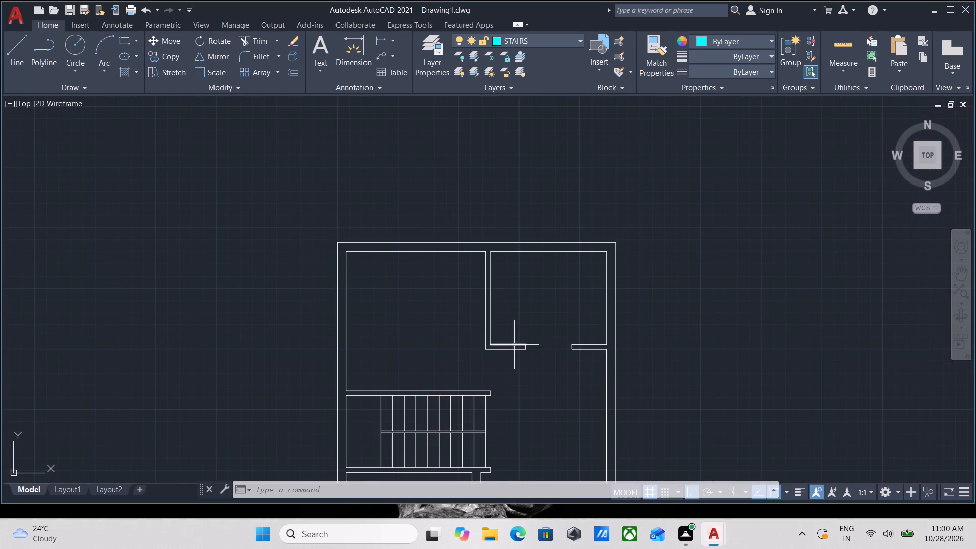
middle_click_drag(514, 345, 545, 400)
middle_click_drag(527, 354, 631, 339)
scroll(288, 326, "down", 2)
Move all tread and dividing lines of the copied plan's two-flight staircase to the STAIRS layer.
middle_click_drag(369, 319, 598, 289)
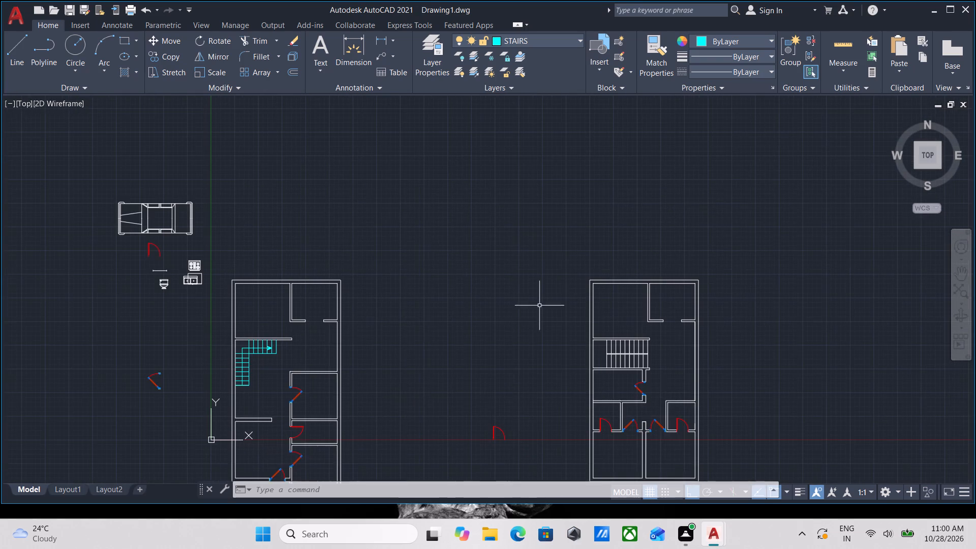
middle_click_drag(432, 318, 447, 318)
middle_click_drag(546, 342, 468, 358)
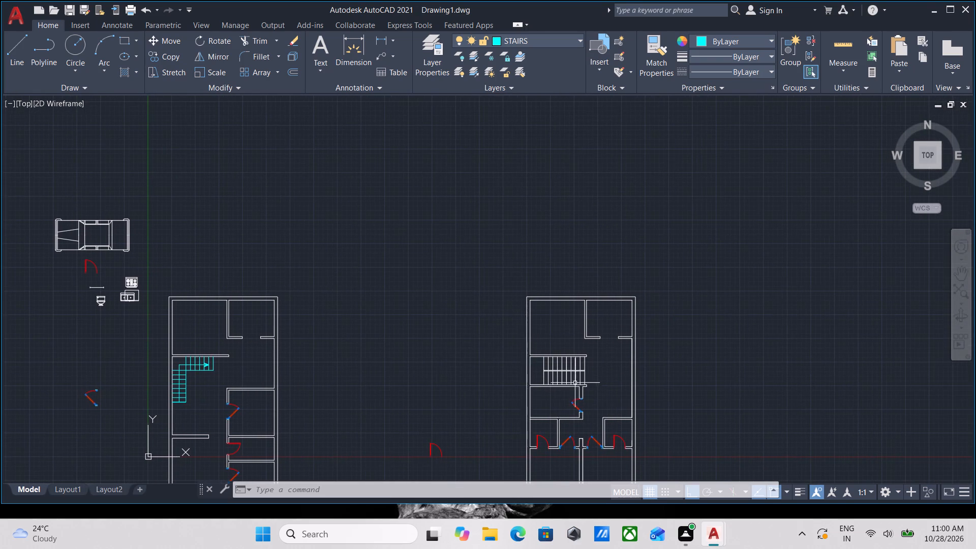
scroll(576, 384, "up", 2)
left_click(615, 369)
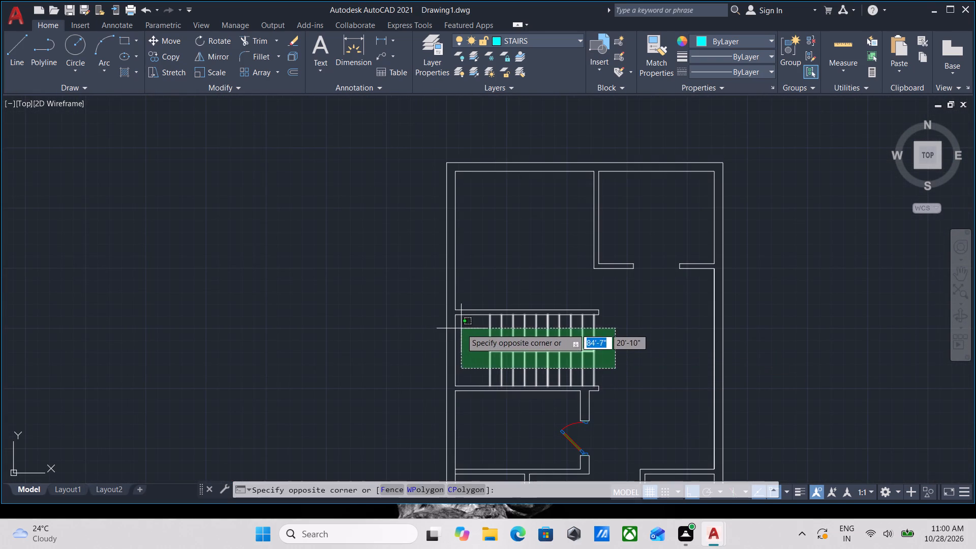
left_click(479, 326)
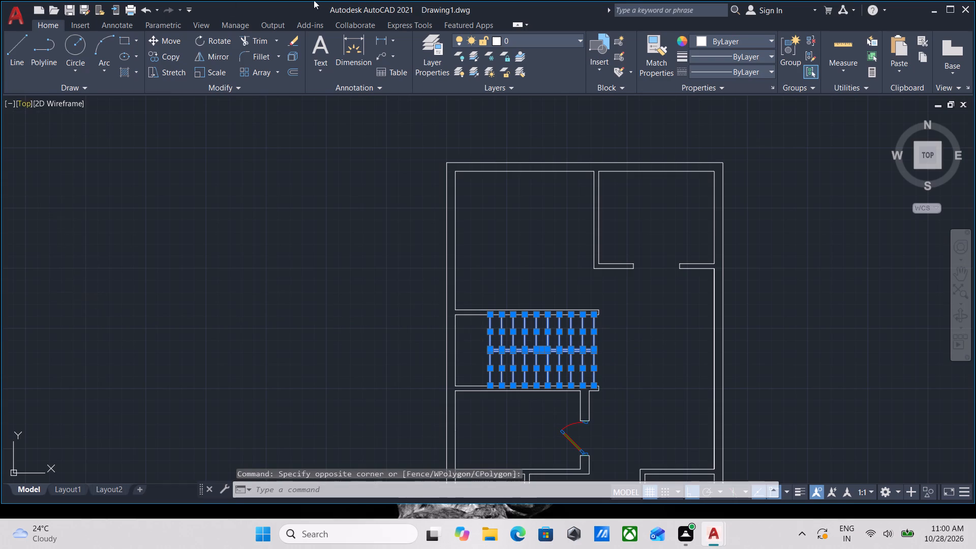
left_click(536, 41)
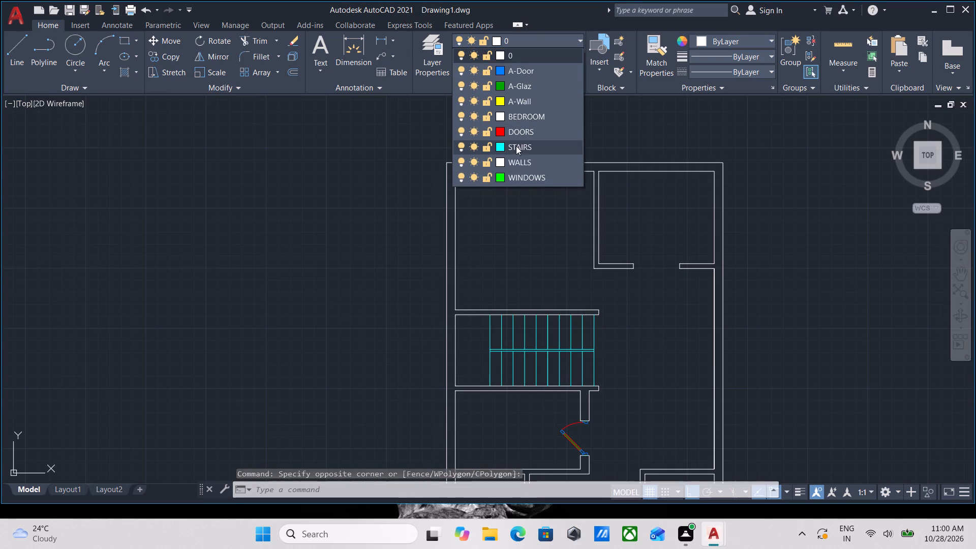
left_click(515, 147)
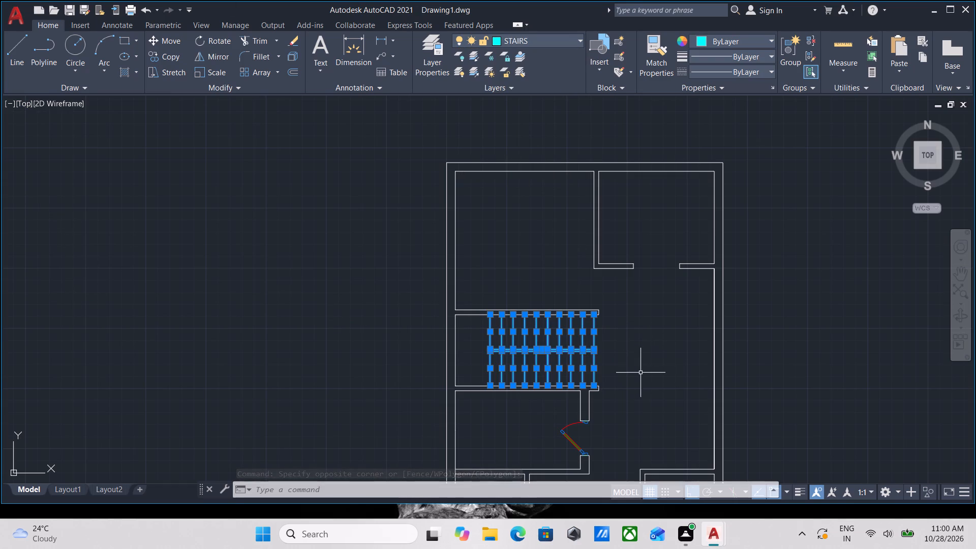
key("Escape")
Examine the copied plan's two-flight staircase and compare it with the original plan's staircase and its direction arrow.
scroll(623, 360, "up", 1)
scroll(581, 353, "up", 2)
scroll(350, 352, "down", 2)
middle_click_drag(350, 352, 596, 338)
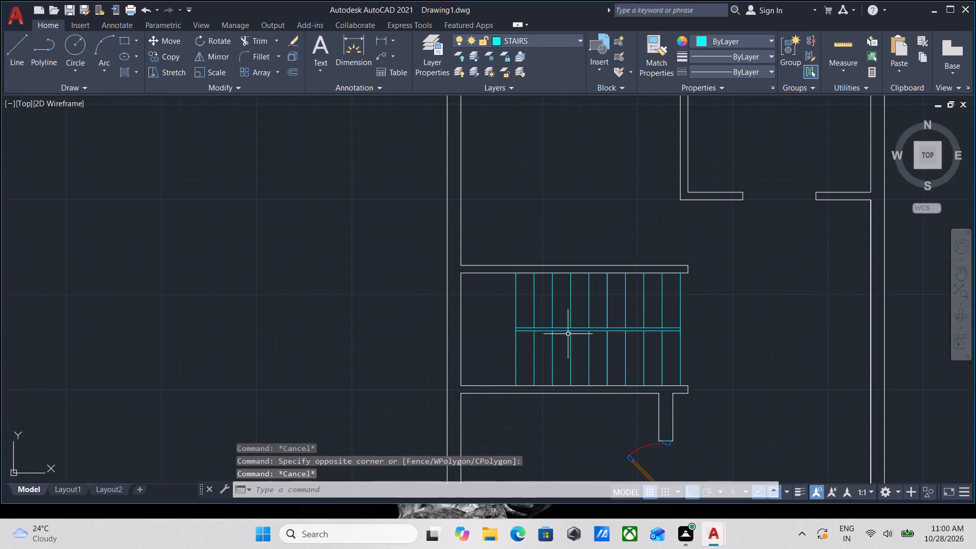
scroll(564, 334, "down", 2)
middle_click_drag(561, 333, 631, 317)
scroll(693, 340, "up", 2)
scroll(667, 301, "up", 2)
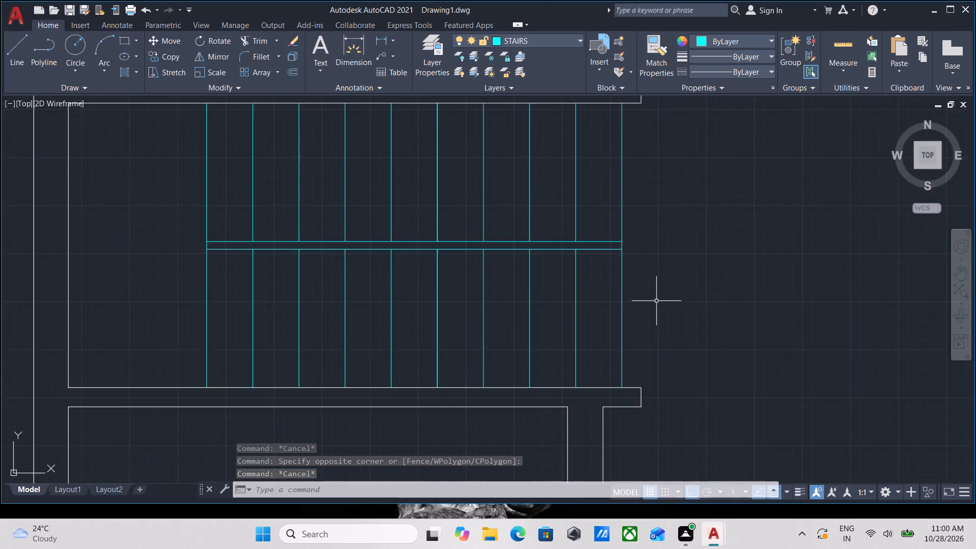
scroll(644, 300, "down", 1)
middle_click_drag(643, 300, 685, 300)
scroll(638, 298, "down", 2)
middle_click_drag(638, 298, 703, 304)
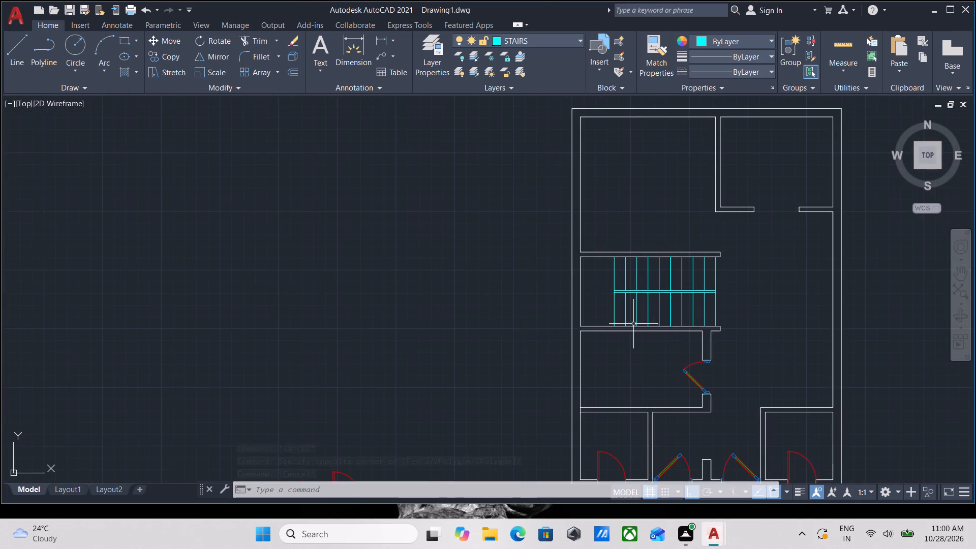
scroll(433, 324, "down", 1)
middle_click_drag(483, 330, 546, 331)
middle_click_drag(343, 329, 409, 325)
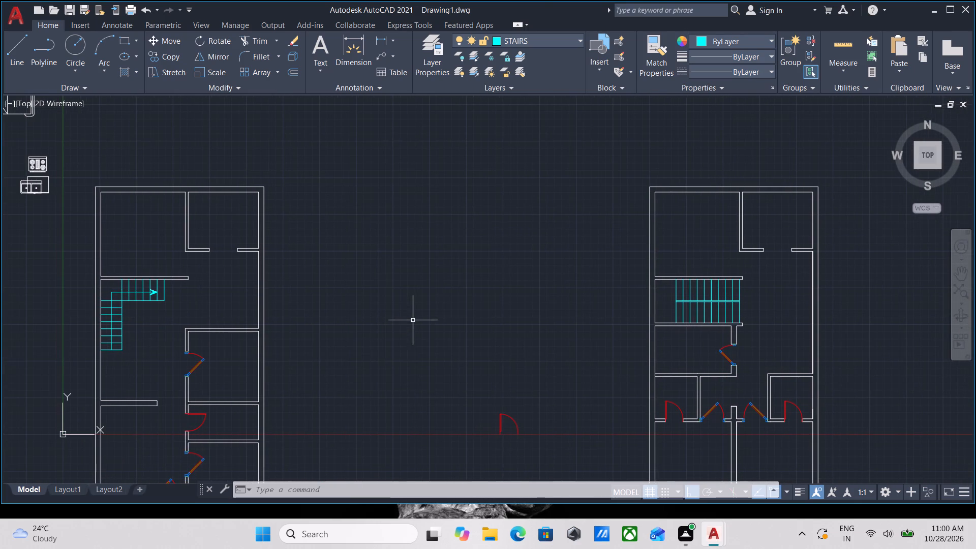
Draw a horizontal centreline through the copied plan's lower stair flight, from the outermost right tread's midpoint to just past the leftmost tread.
key("l")
key("Return")
middle_click_drag(576, 235, 386, 239)
scroll(477, 237, "down", 1)
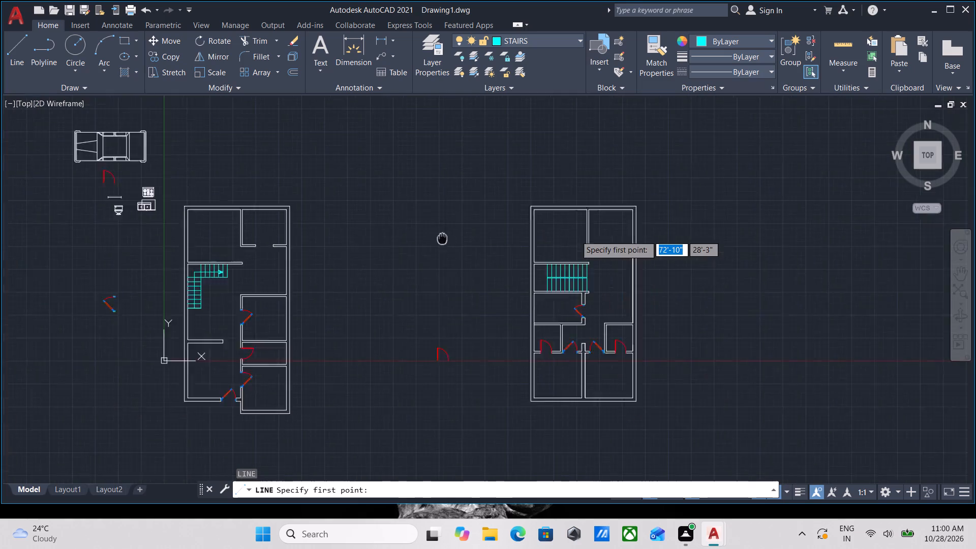
middle_click_drag(386, 239, 291, 236)
scroll(368, 267, "up", 2)
scroll(421, 303, "up", 2)
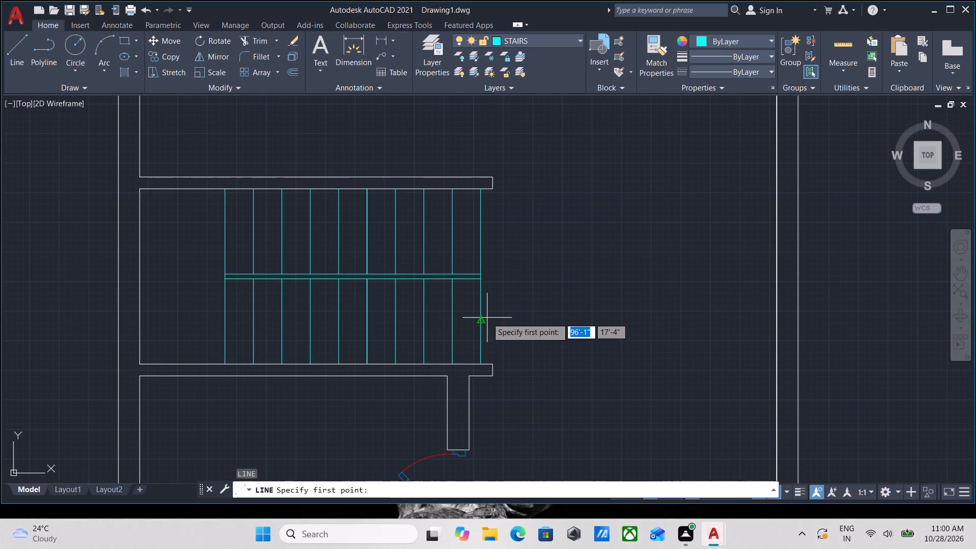
left_click(484, 320)
middle_click_drag(268, 322, 271, 322)
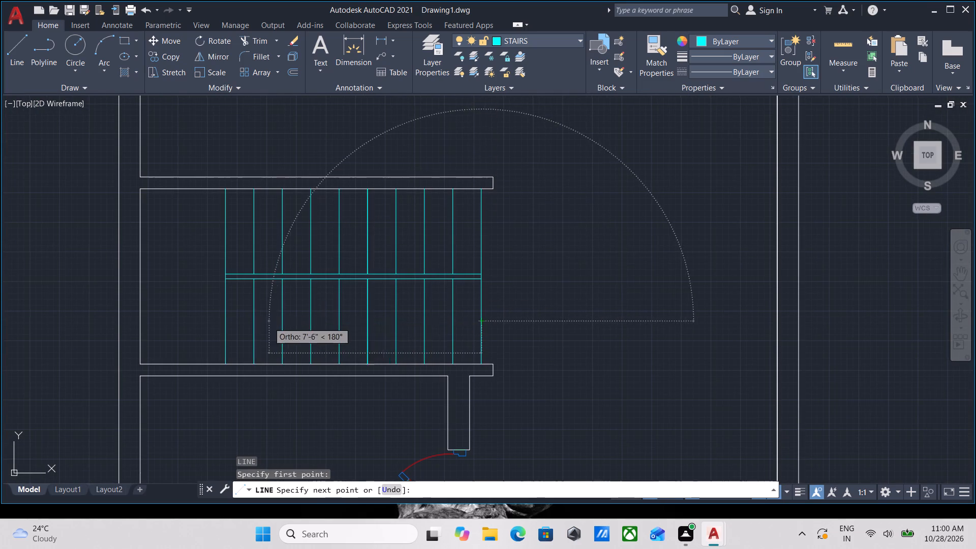
middle_click_drag(271, 322, 450, 343)
left_click(384, 341)
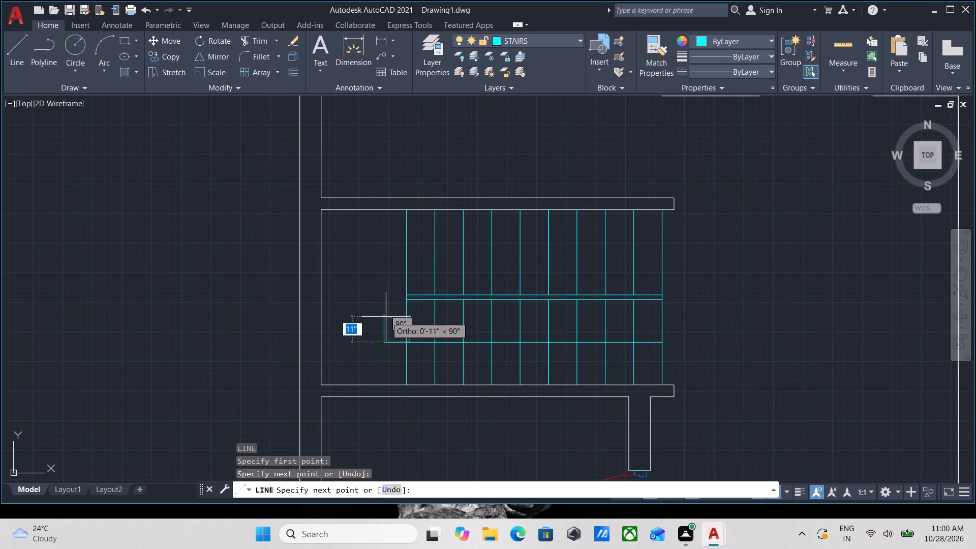
key("Escape")
scroll(398, 360, "up", 2)
left_click(399, 356)
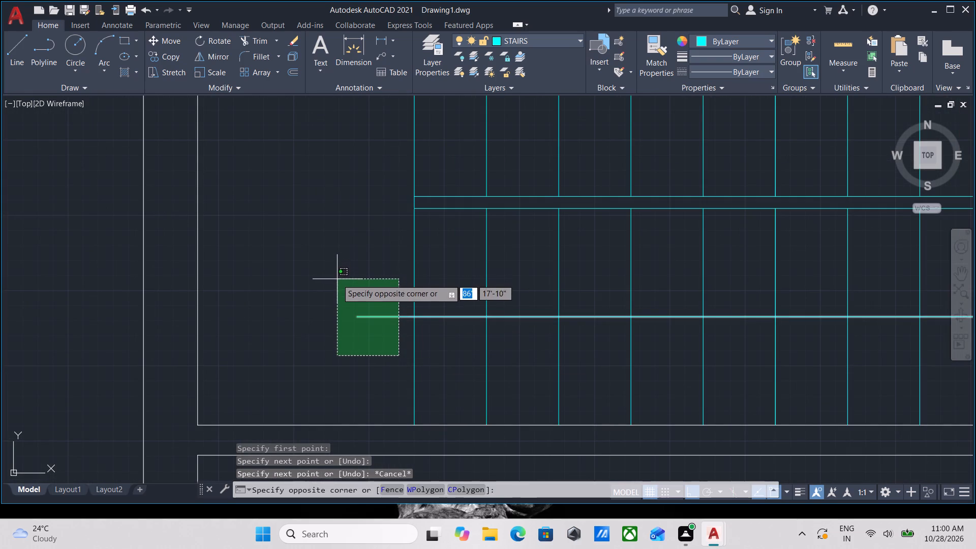
key("Escape")
Draw a matching horizontal centreline through the upper stair flight, from the rightmost tread's midpoint onto the landing.
key("l")
key("Return")
scroll(355, 282, "down", 2)
middle_click_drag(367, 280, 293, 370)
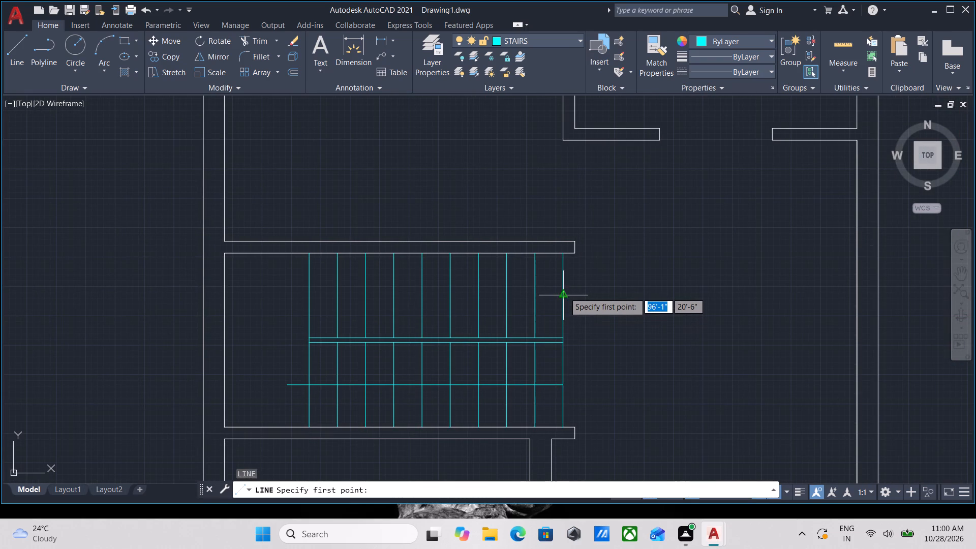
left_click(564, 292)
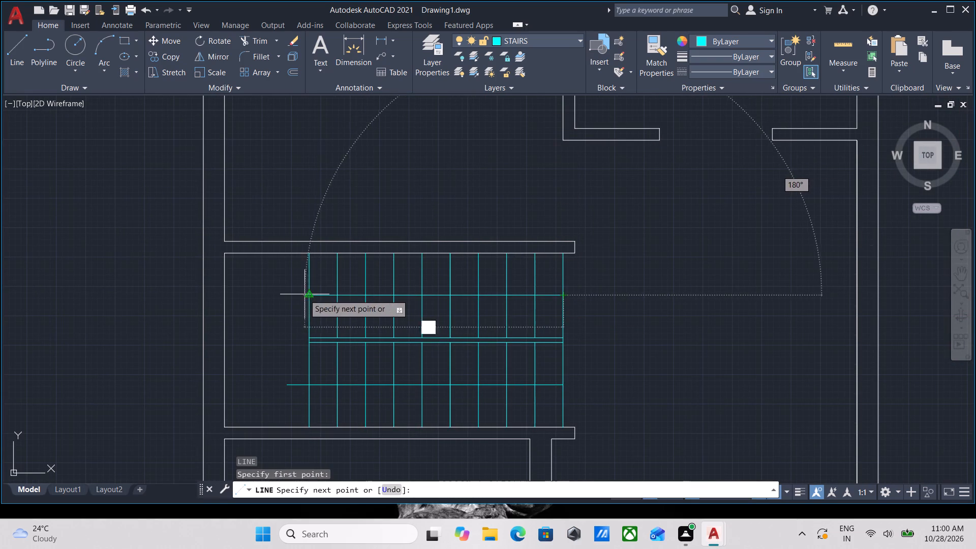
left_click(282, 297)
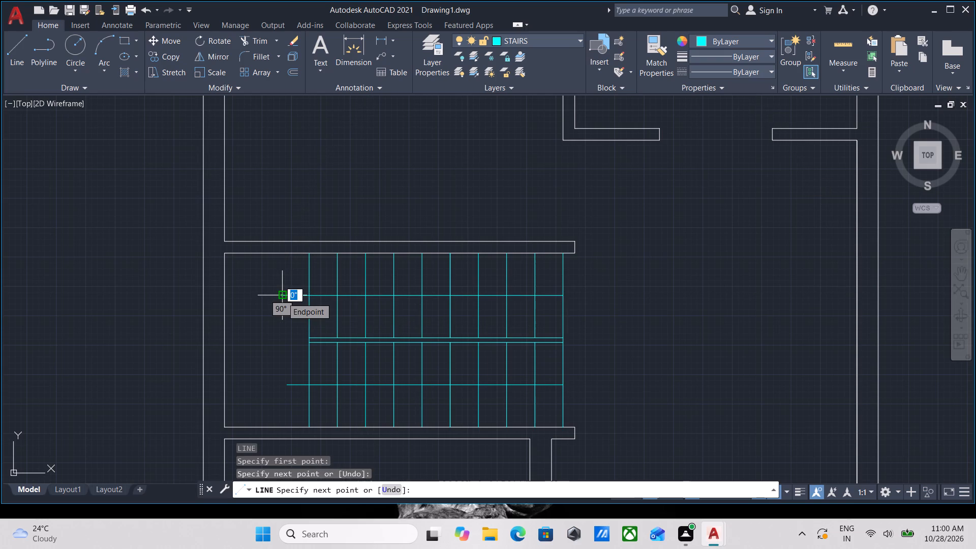
key("Escape")
With Ortho off, draw the lower half of a left-pointing arrowhead at the upper centreline's landing end, its tip in line with the centreline.
scroll(268, 299, "up", 2)
middle_click_drag(281, 307, 318, 341)
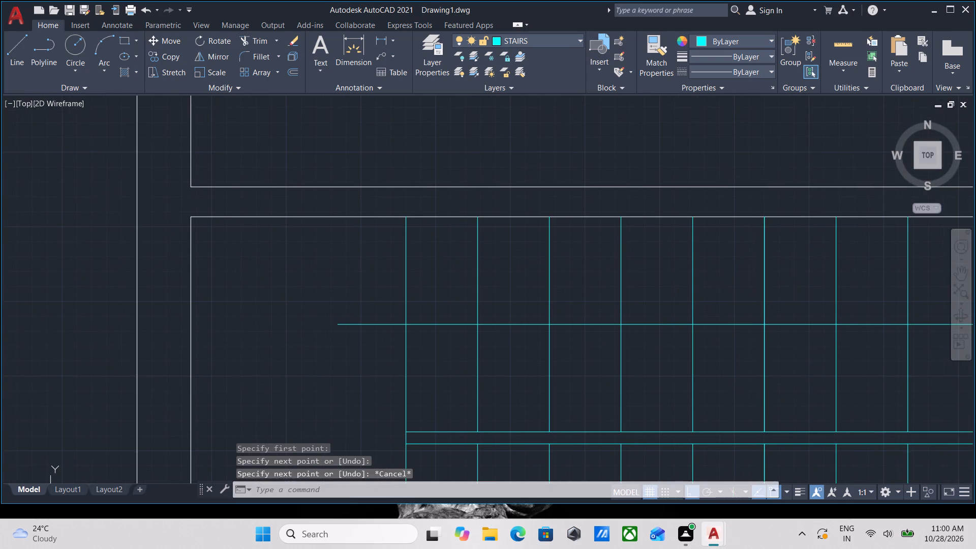
key("l")
key("Return")
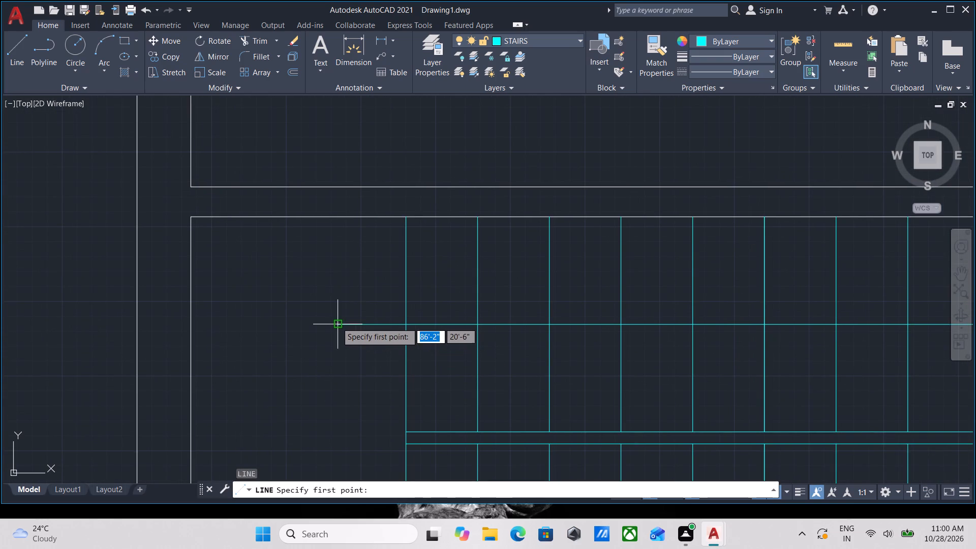
left_click(337, 322)
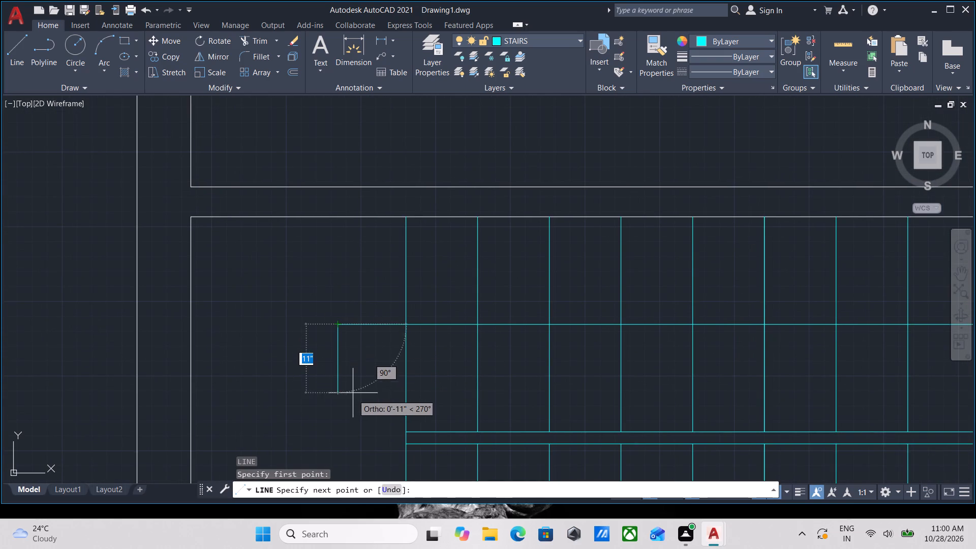
key("F8")
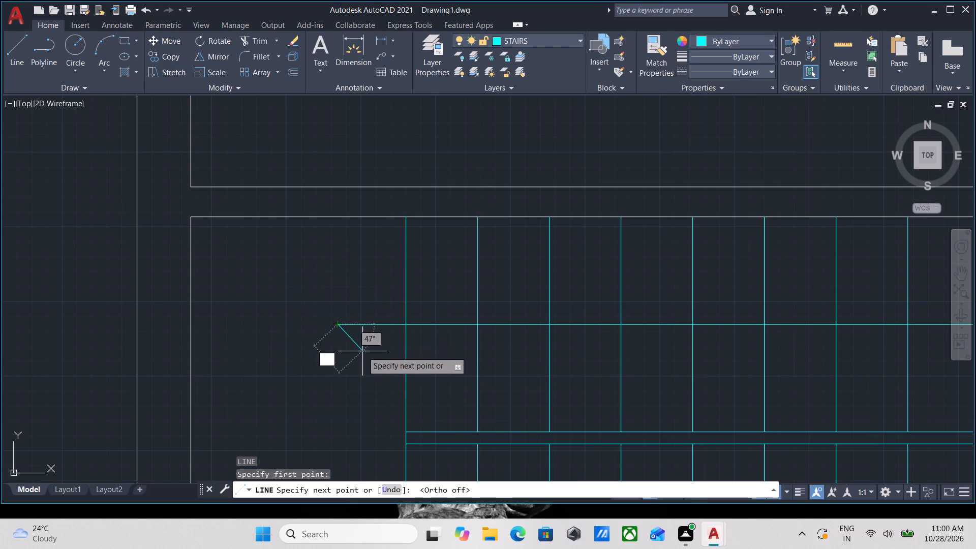
left_click(384, 354)
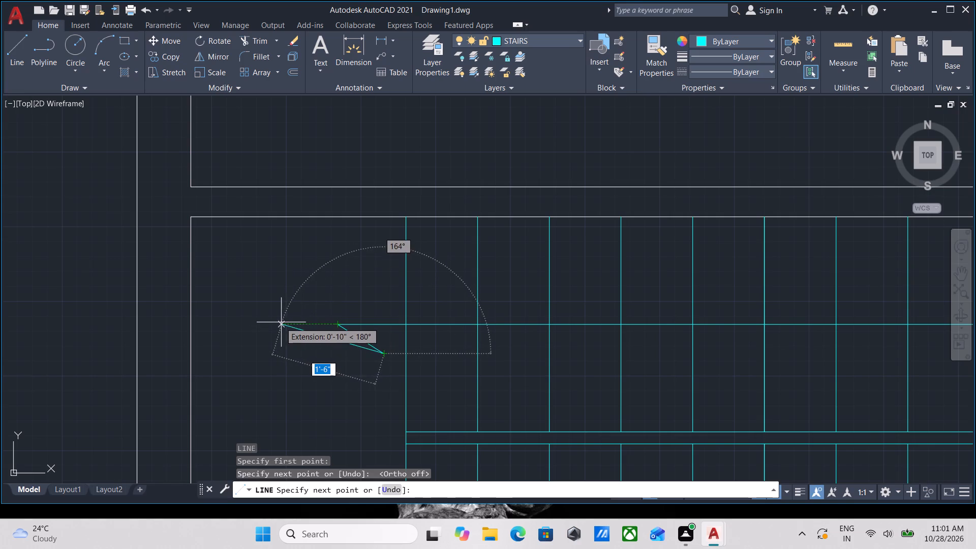
left_click(298, 323)
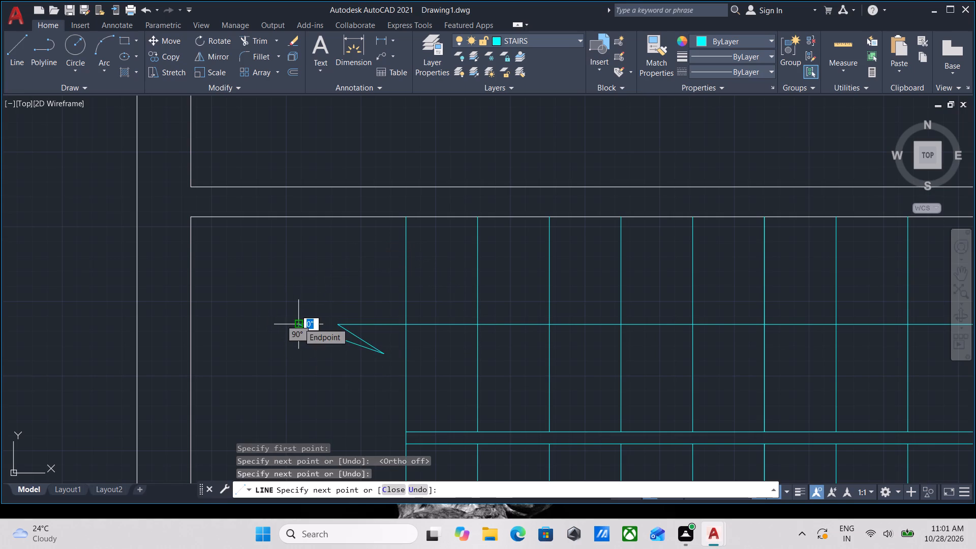
key("Escape")
Mirror the two half-arrowhead lines about the upper flight's centreline with Ortho on, keeping the source lines.
scroll(359, 336, "up", 2)
left_click(374, 332)
left_click(266, 368)
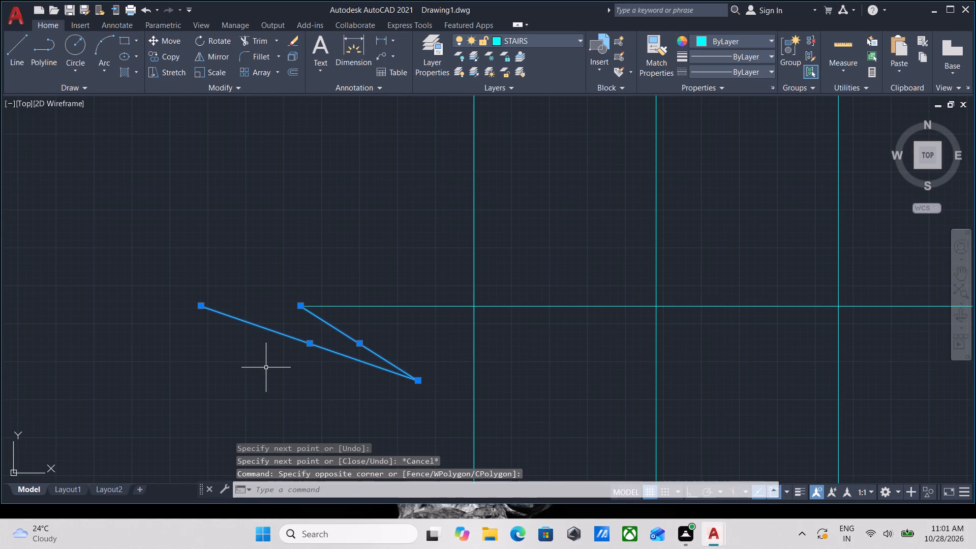
type("MI")
key("Return")
left_click(300, 307)
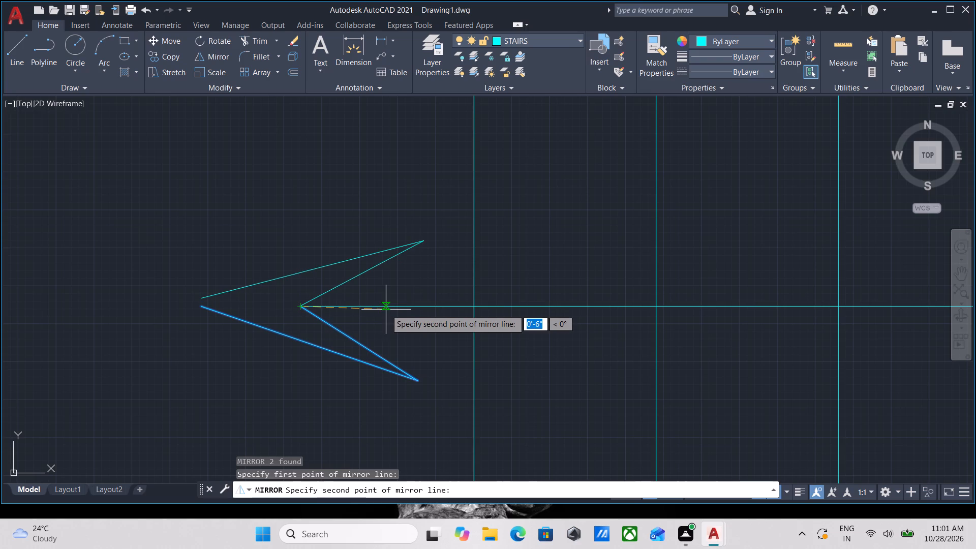
key("F8")
left_click(444, 311)
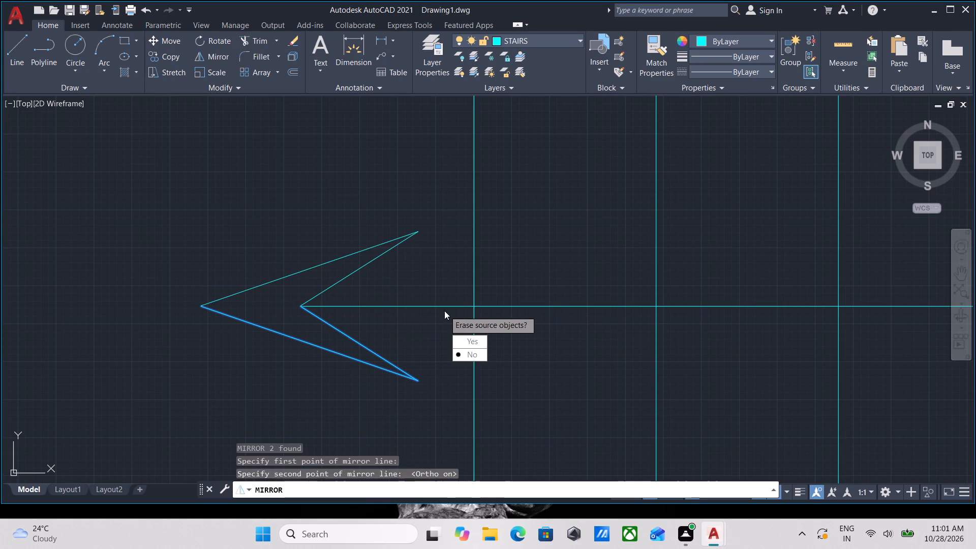
left_click_drag(463, 349, 444, 311)
Hatch the inside of the upper flight's arrowhead with the current diagonal-line pattern at scale 1.
middle_click_drag(277, 309, 404, 349)
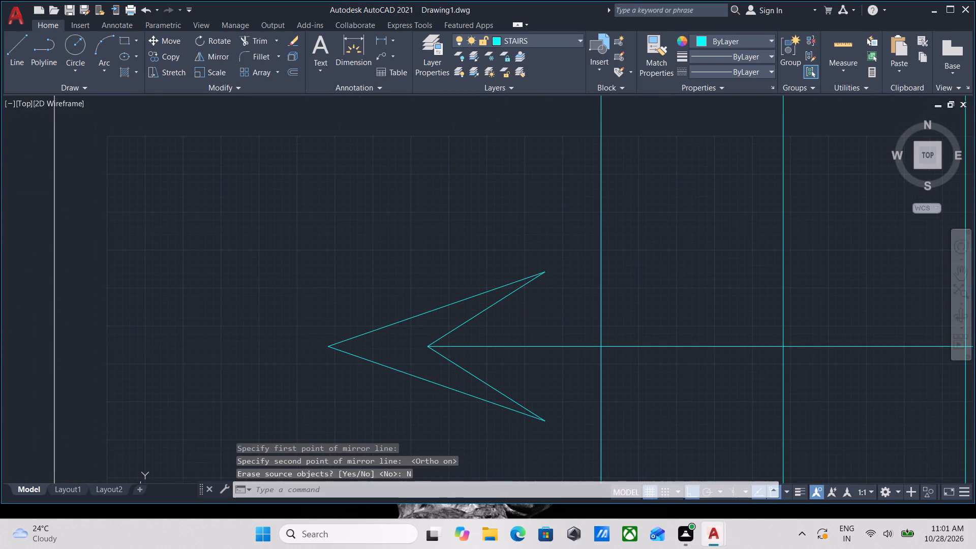
key("h")
key("Return")
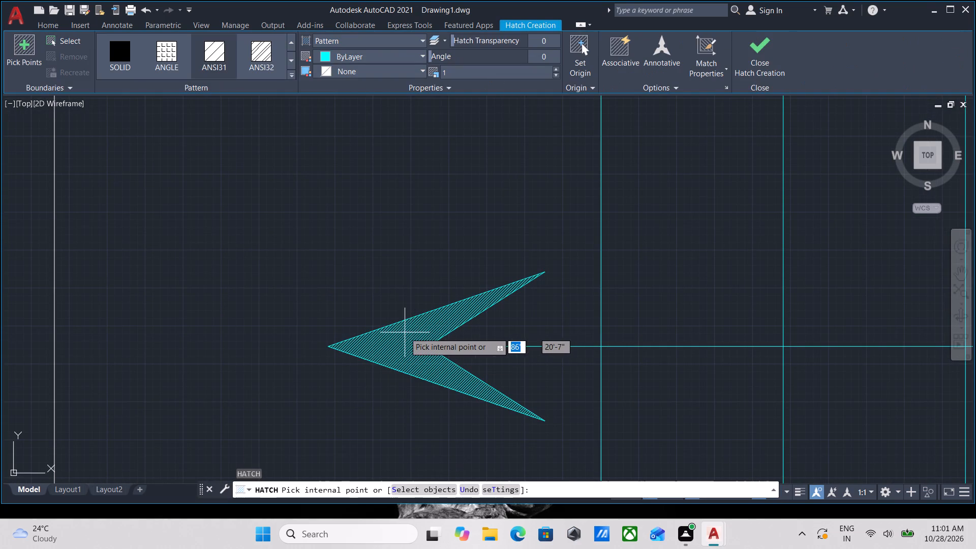
left_click(405, 332)
scroll(444, 310, "down", 5)
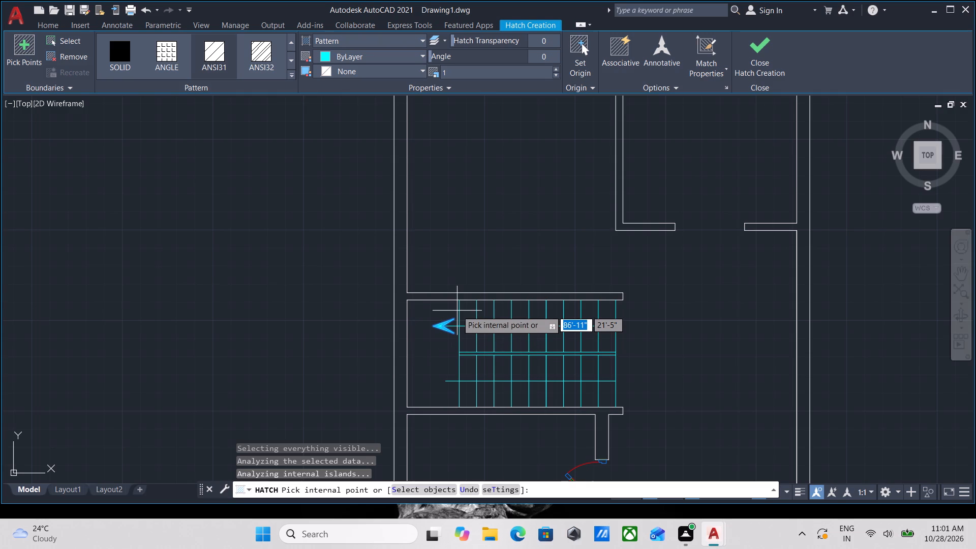
left_click(762, 61)
Select the upper flight's arrowhead outline together with its hatch.
scroll(442, 338, "up", 3)
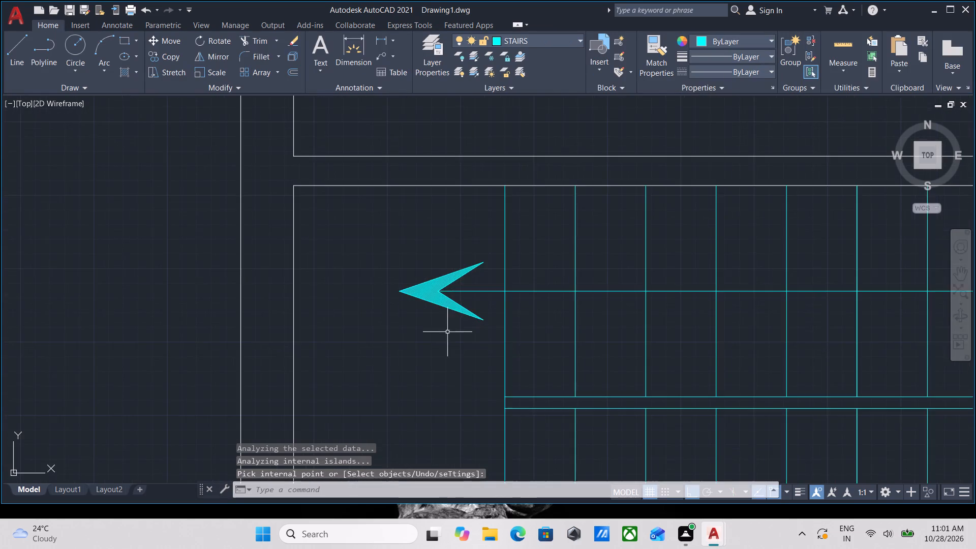
middle_click_drag(449, 330, 416, 393)
scroll(424, 355, "up", 2)
left_click(452, 319)
left_click(354, 258)
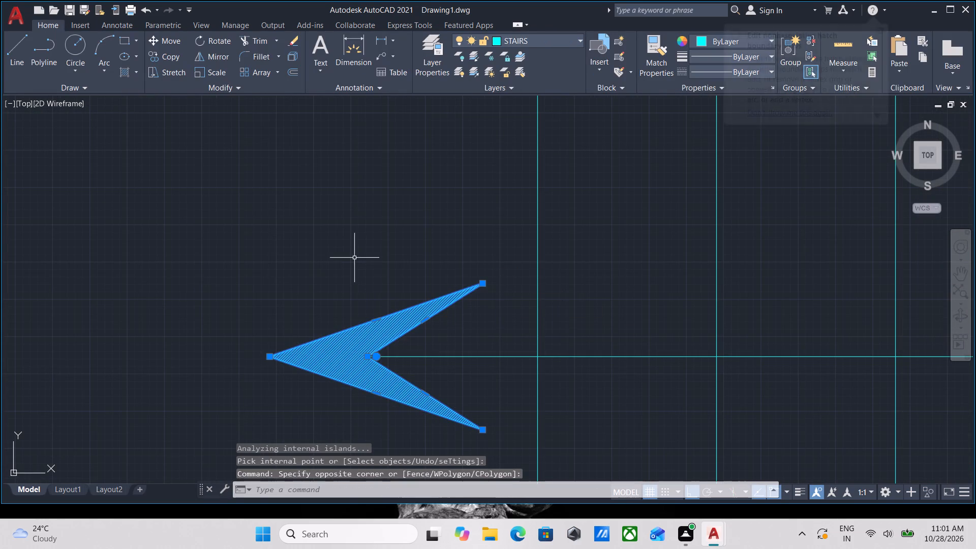
left_click(432, 375)
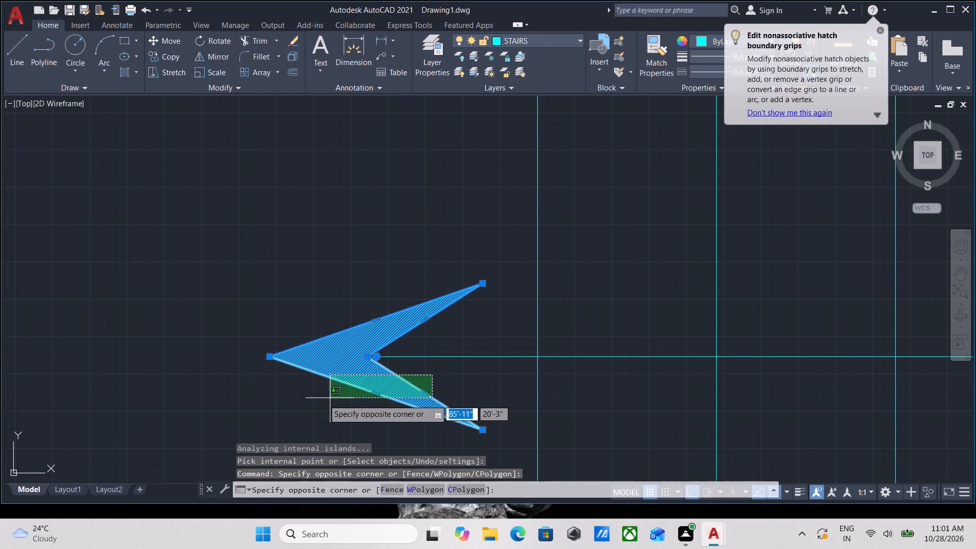